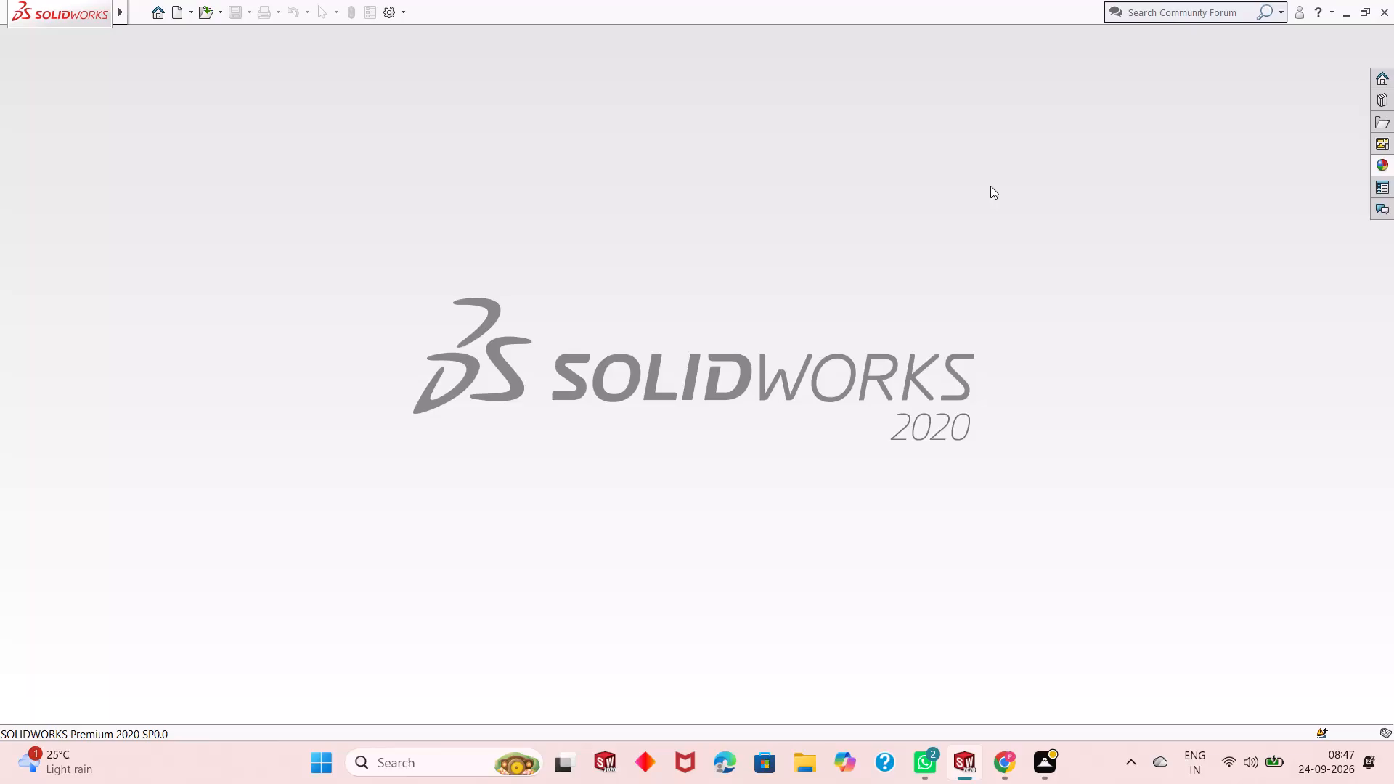
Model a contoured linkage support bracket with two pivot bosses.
Create a new part document.
click(172, 18)
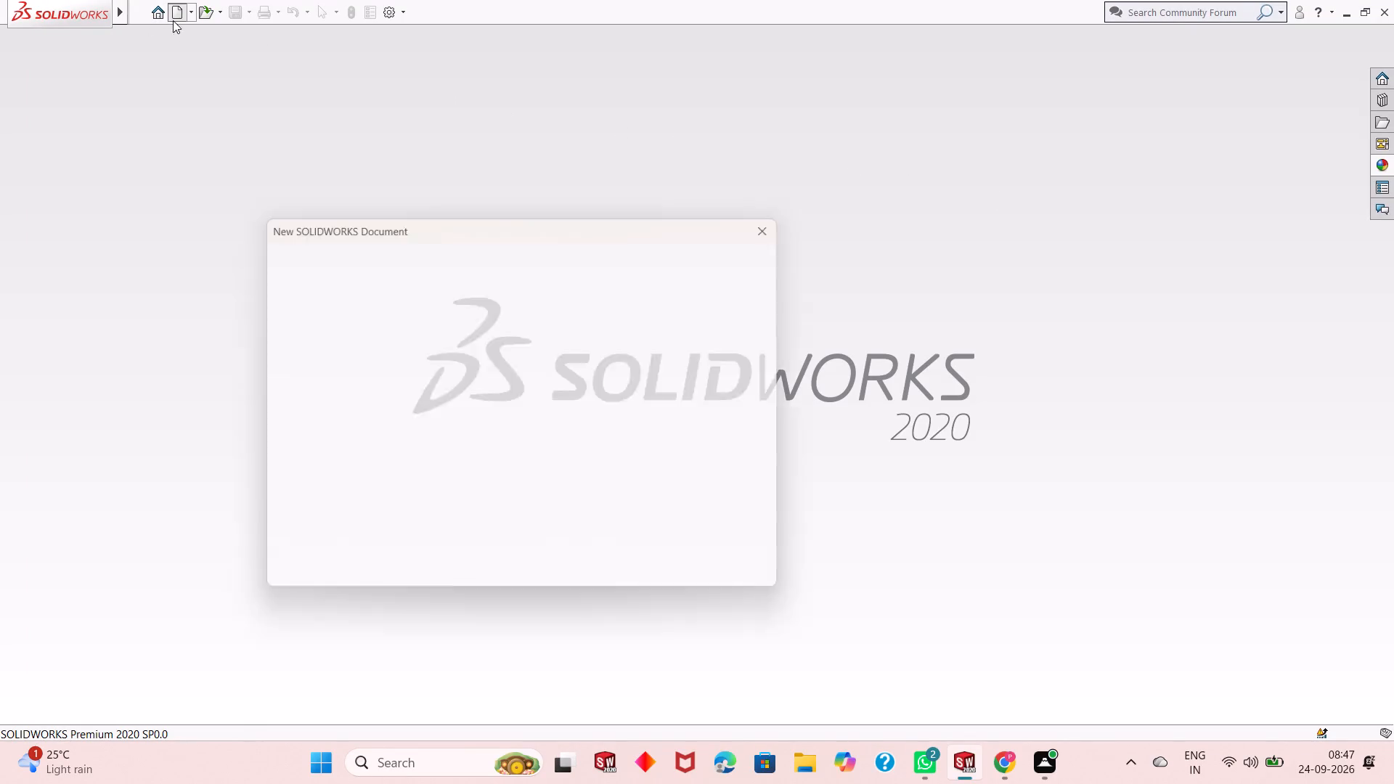
double_click(325, 342)
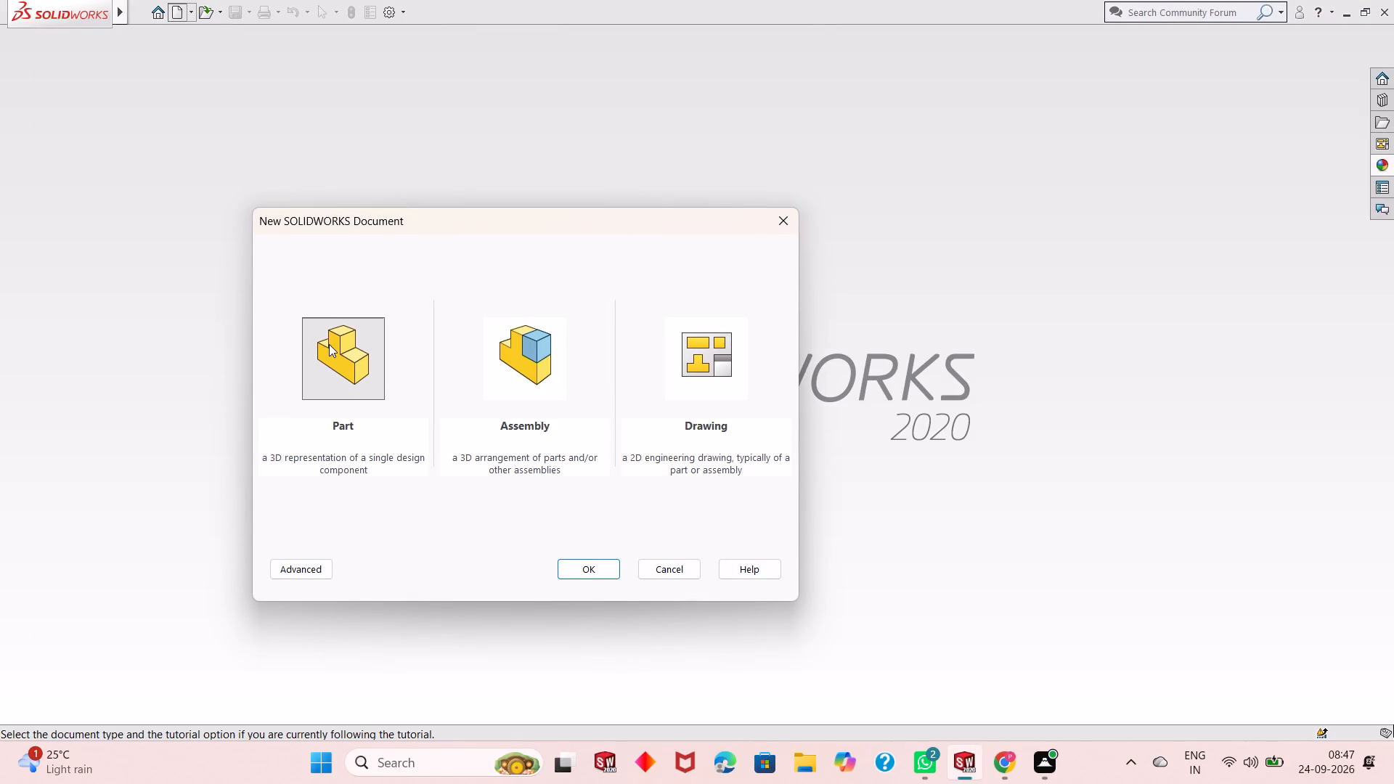
double_click(356, 367)
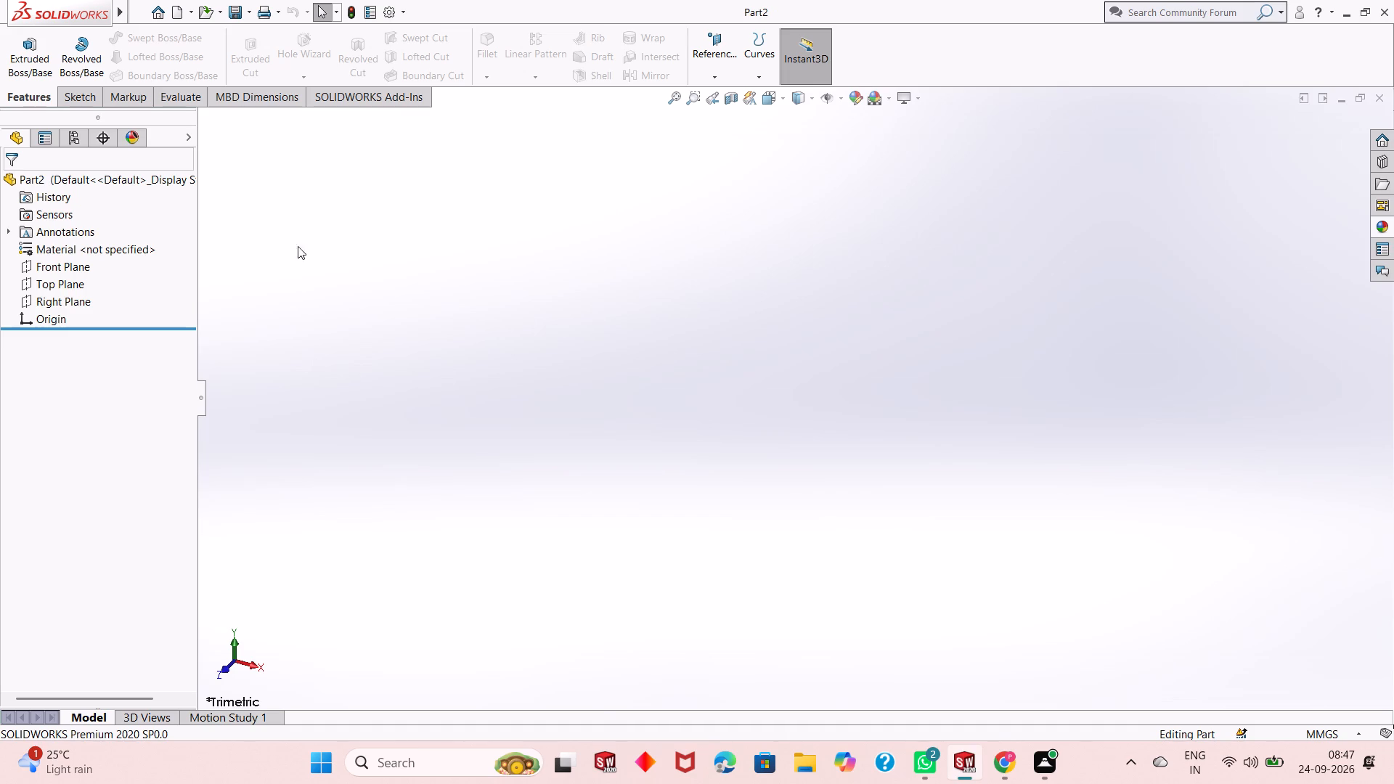
Start a sketch on the Front Plane and draw a circle about 49 mm in diameter centred on the origin.
click(72, 274)
click(84, 262)
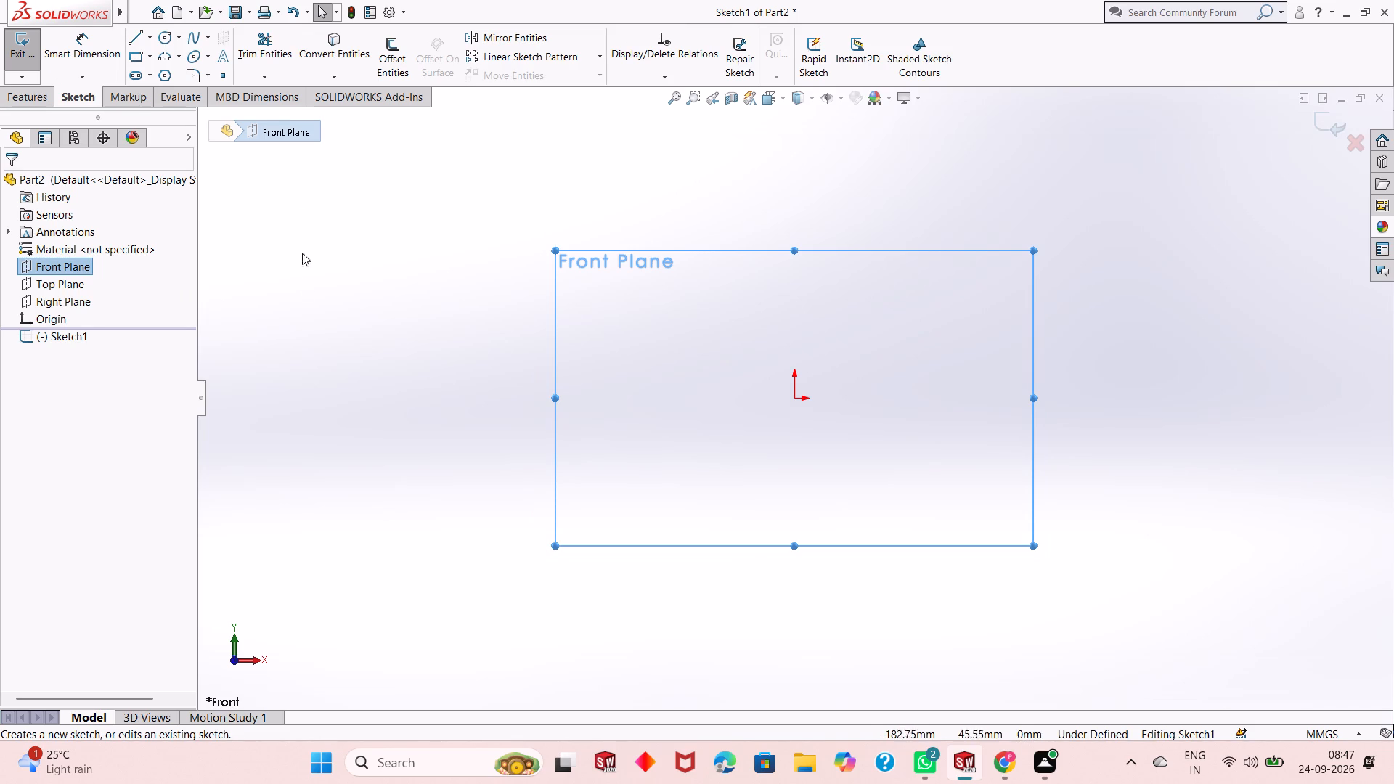
click(163, 41)
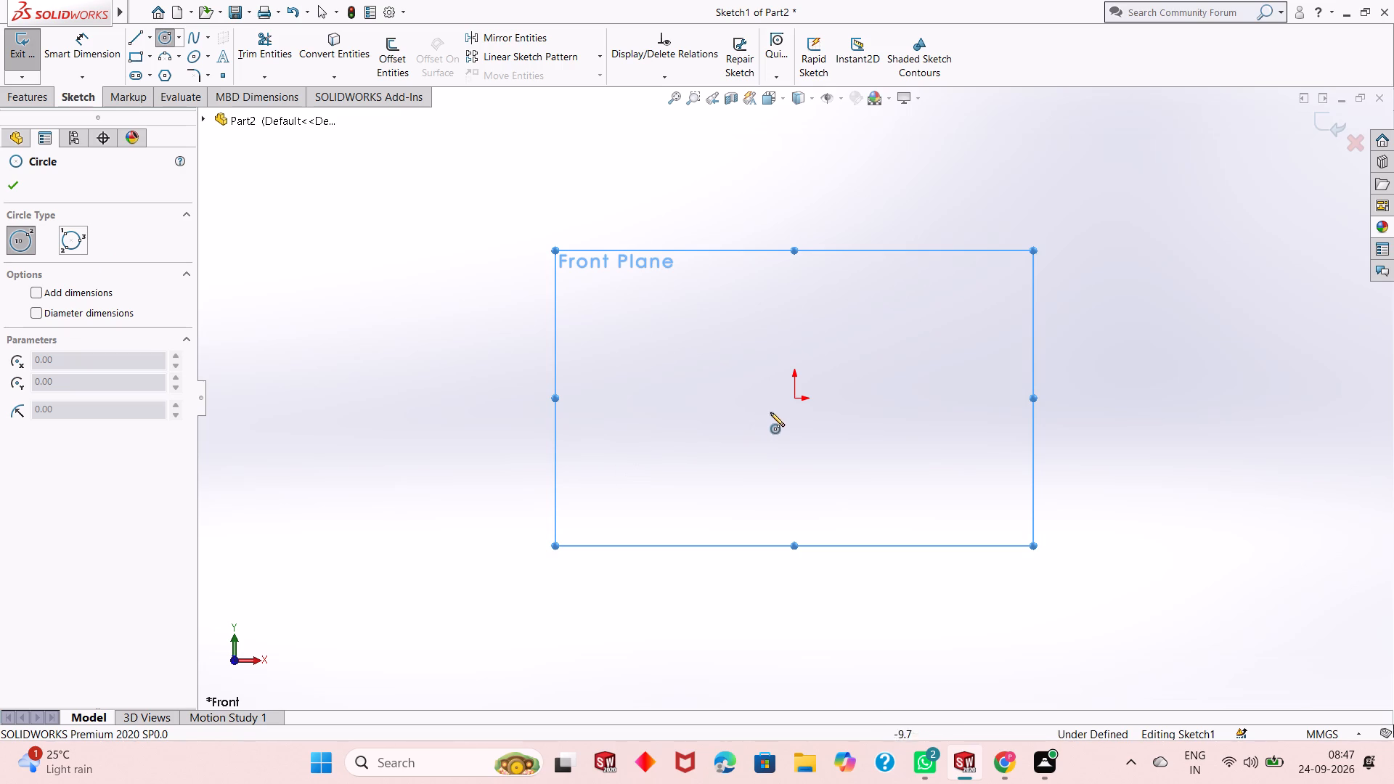
click(793, 398)
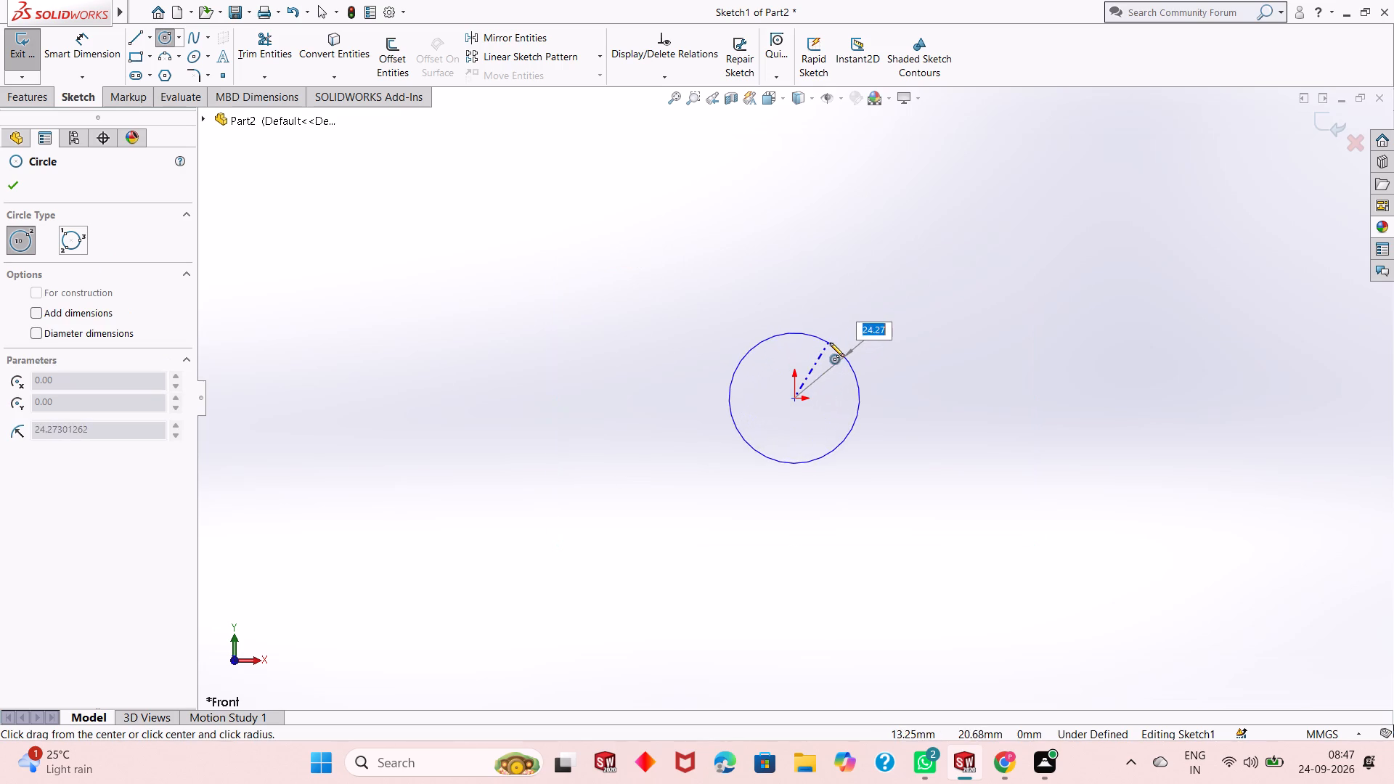
click(830, 343)
right_click(733, 340)
click(757, 350)
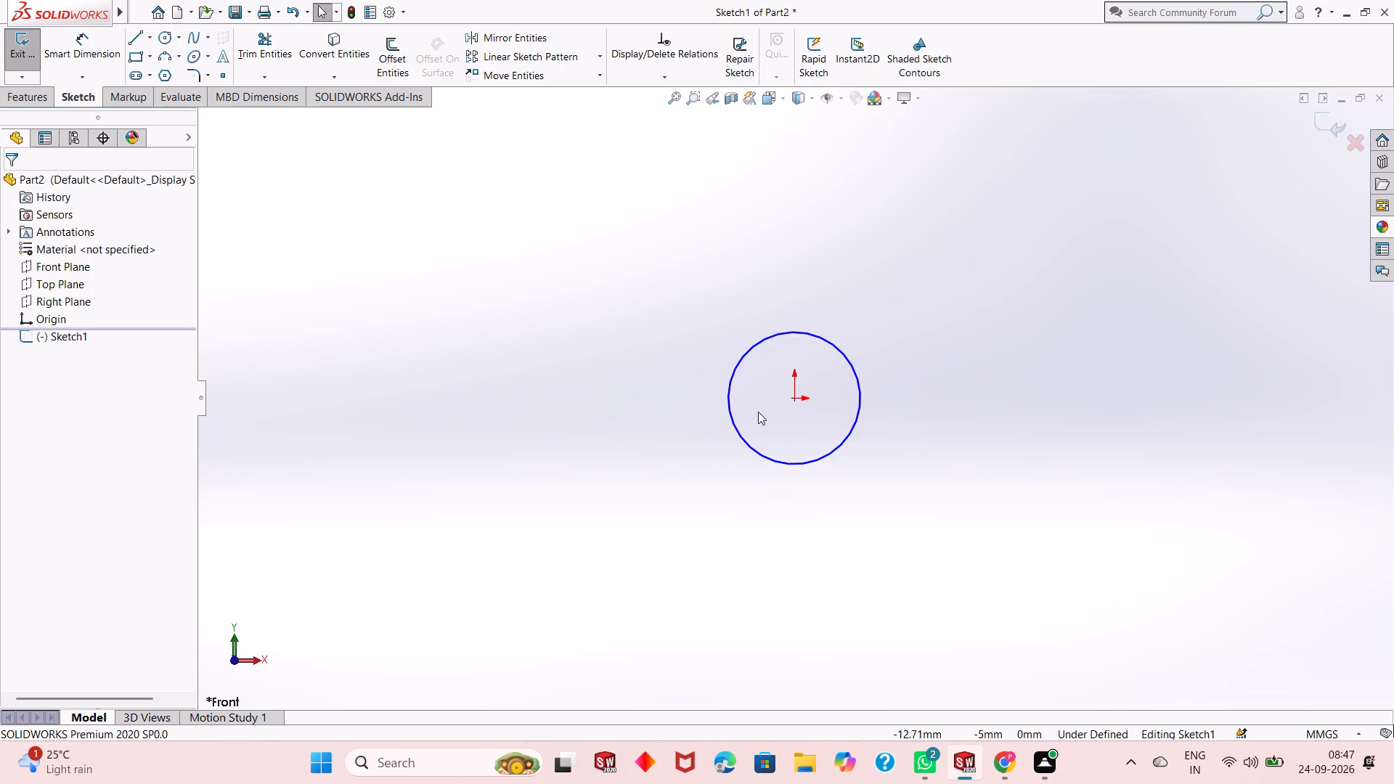
Dimension the circle's diameter as 64 mm.
scroll(757, 412, up, 3)
scroll(948, 569, down, 2)
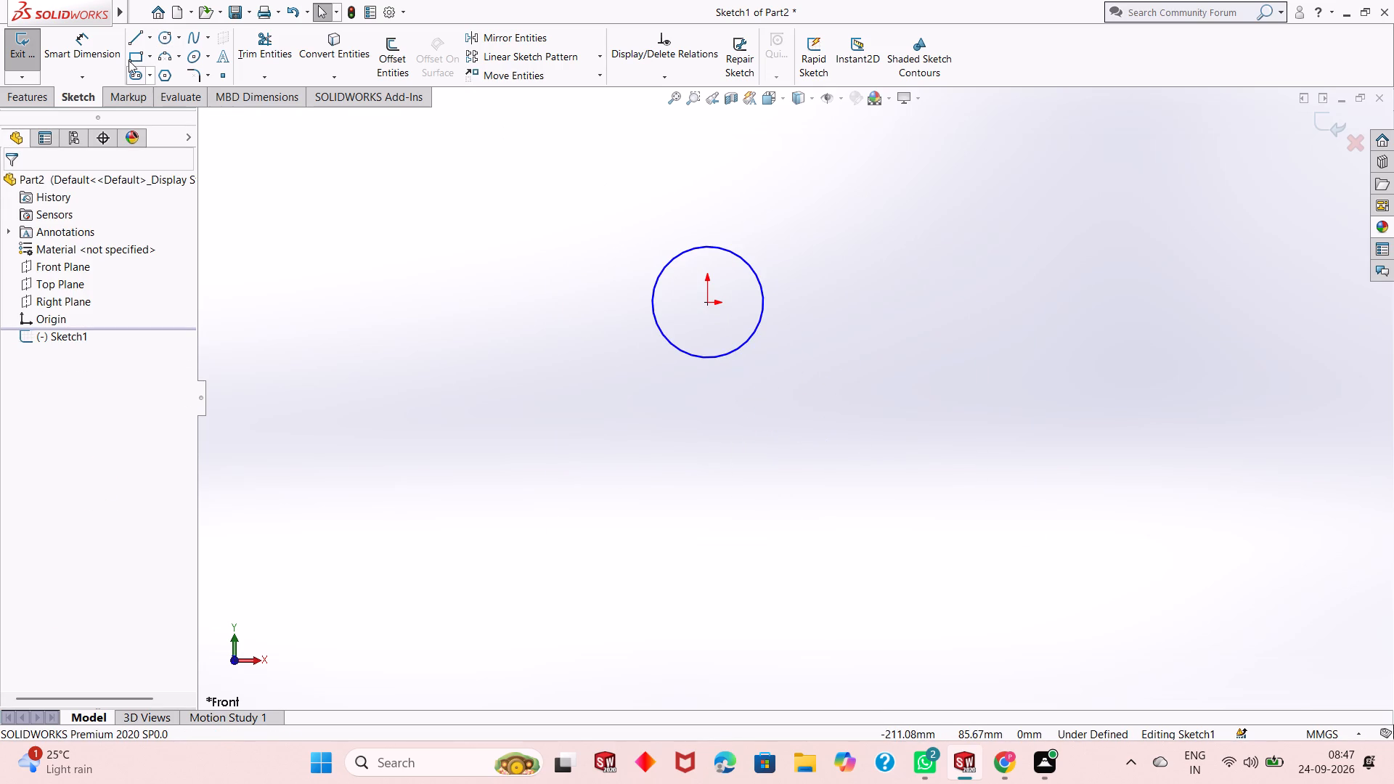
click(99, 57)
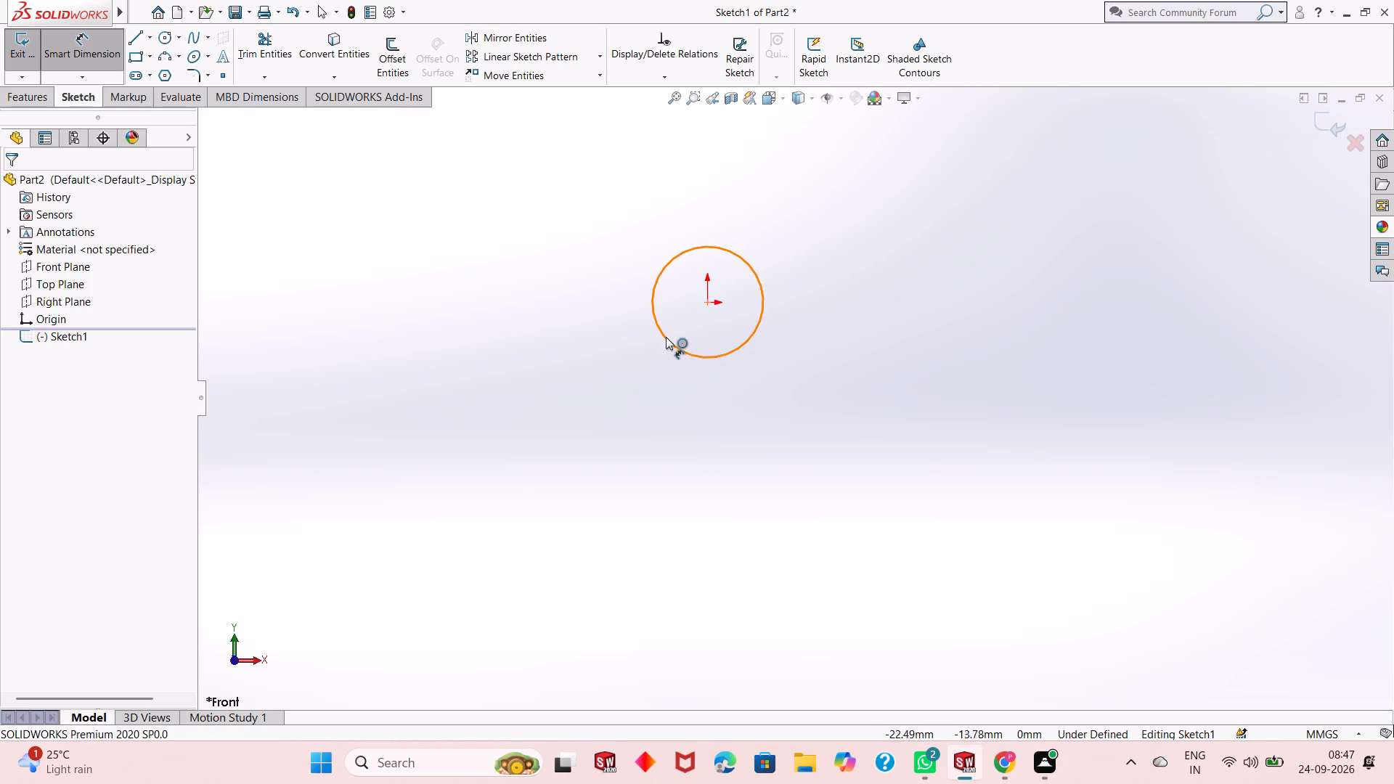
click(669, 340)
click(495, 374)
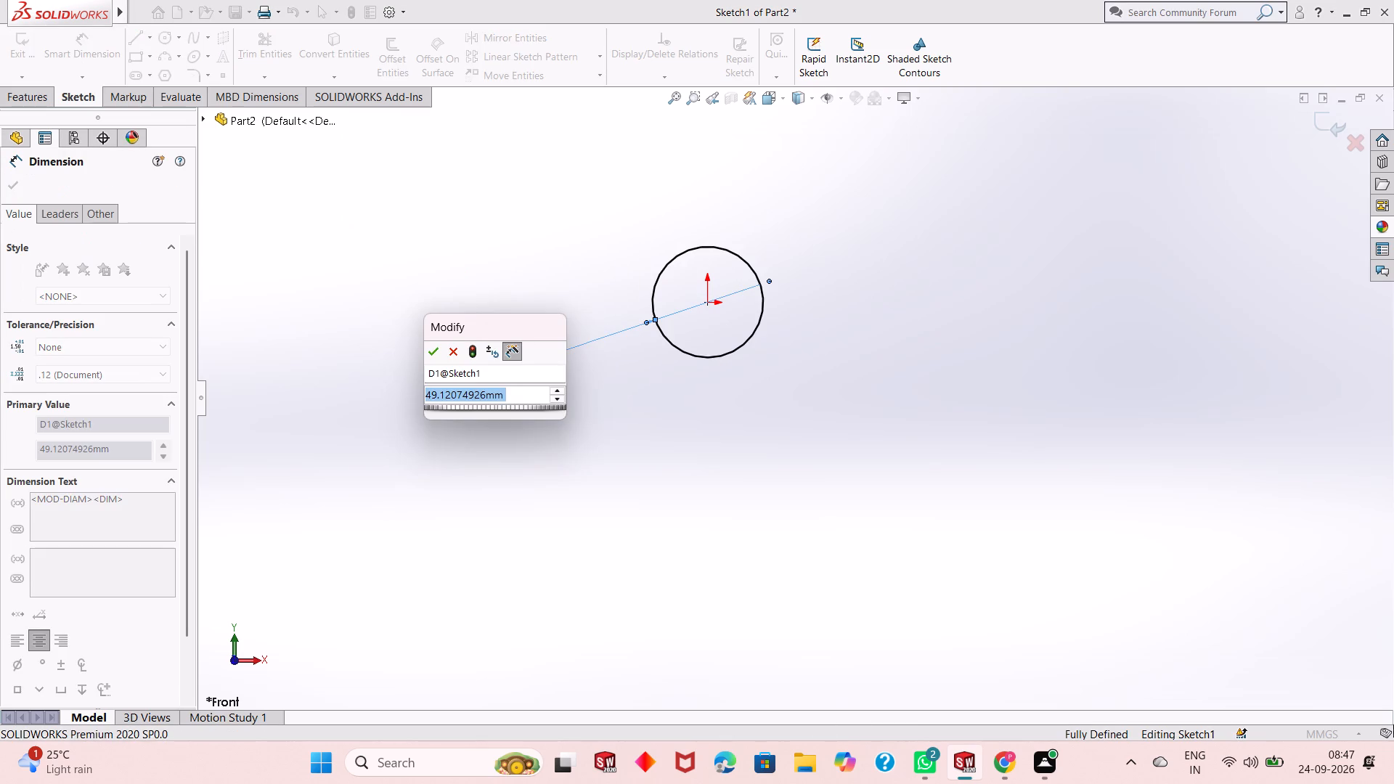
text(64)
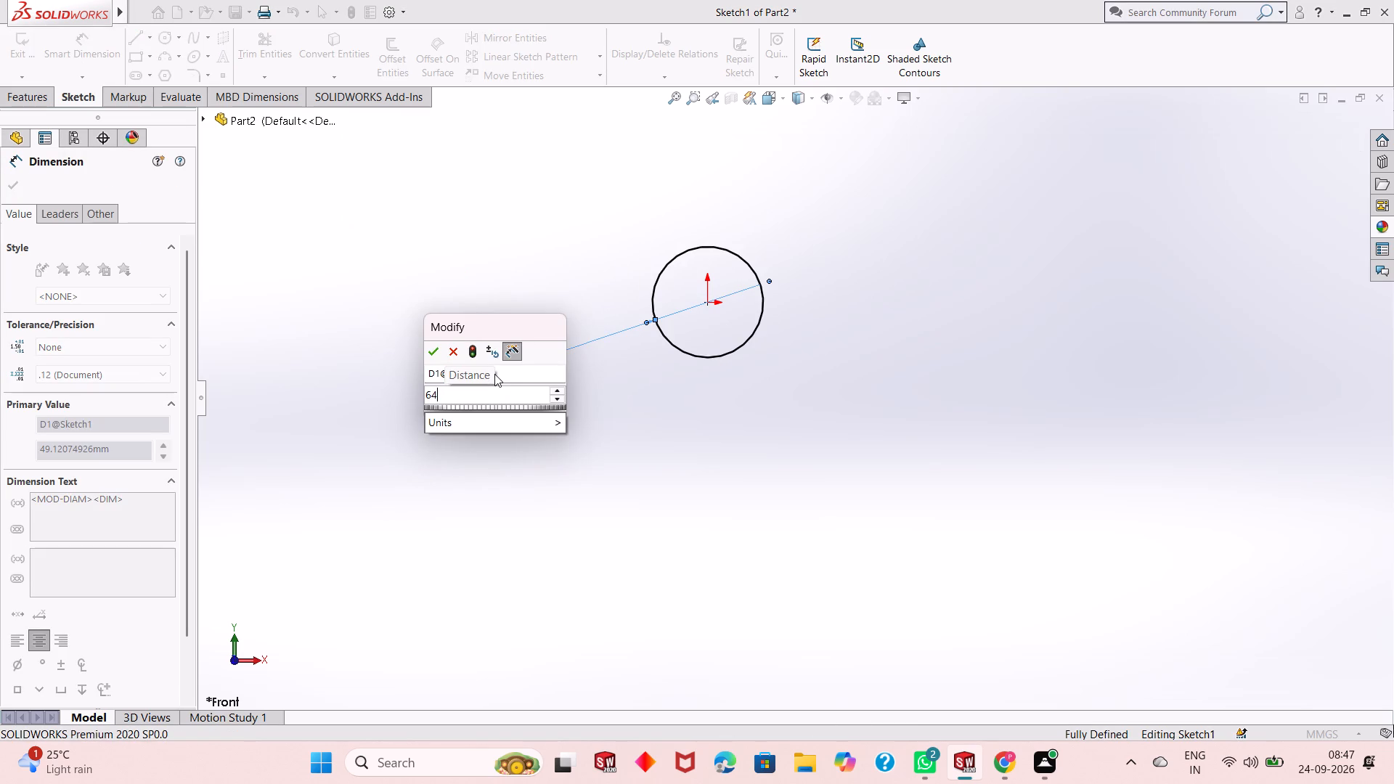
key(Return)
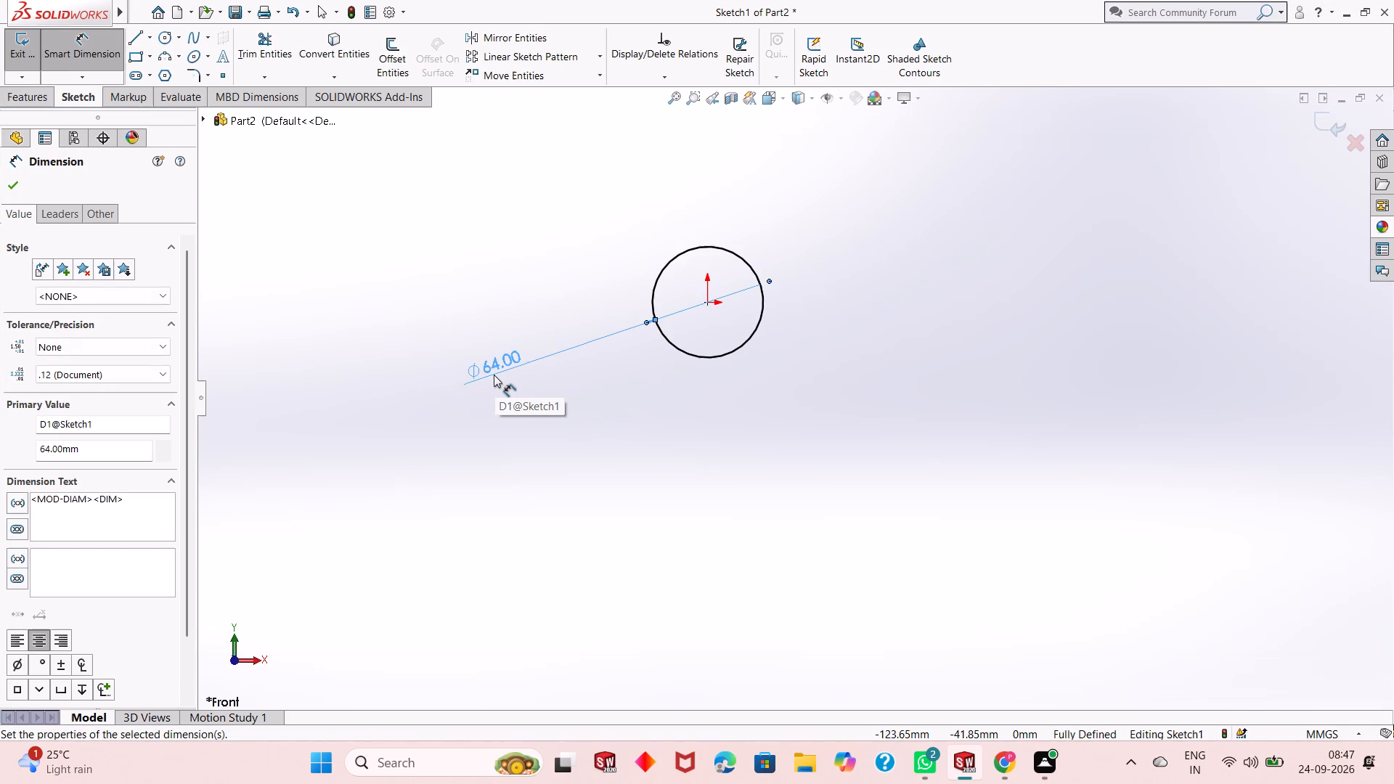
click(9, 189)
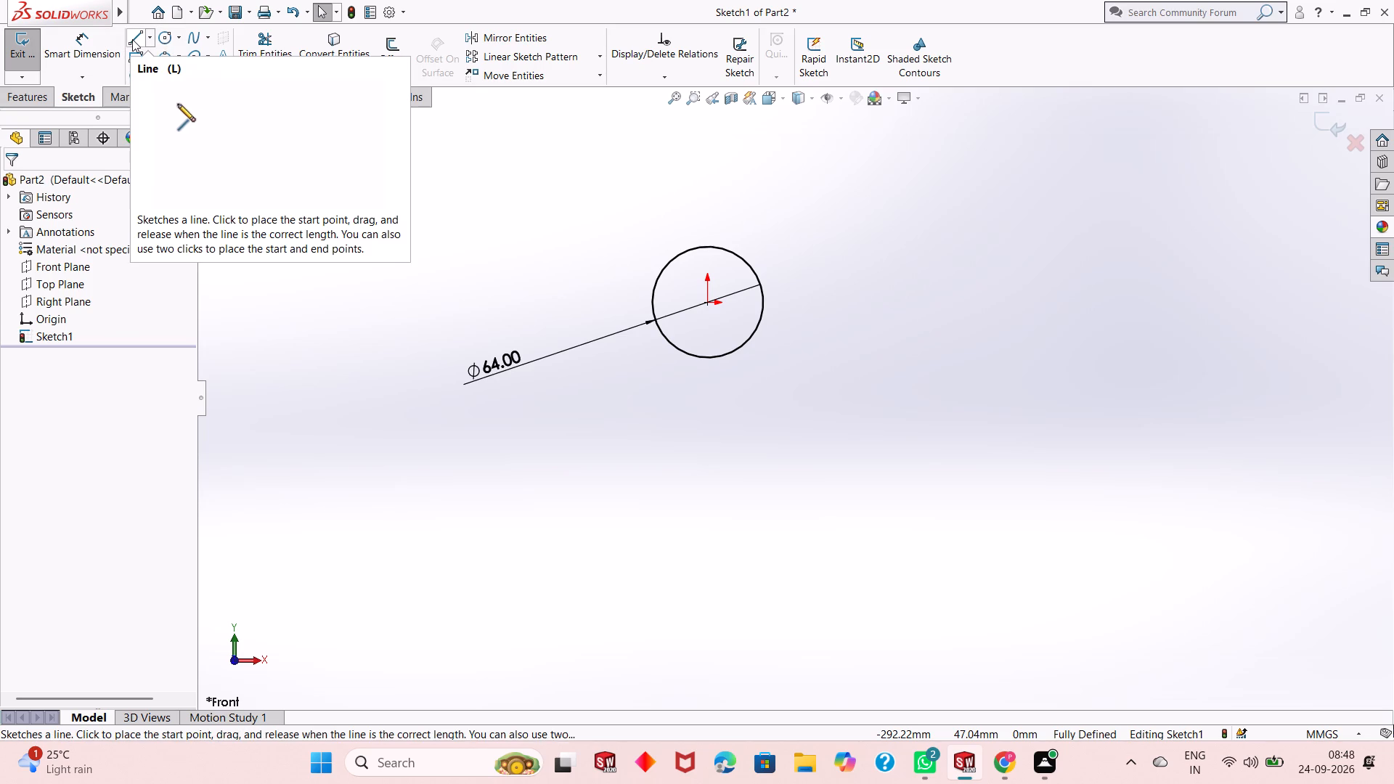
Sketch a 68 mm vertical line down from the circle's left quadrant, continuing with a slanted line about 56 mm long ending below the origin.
click(132, 39)
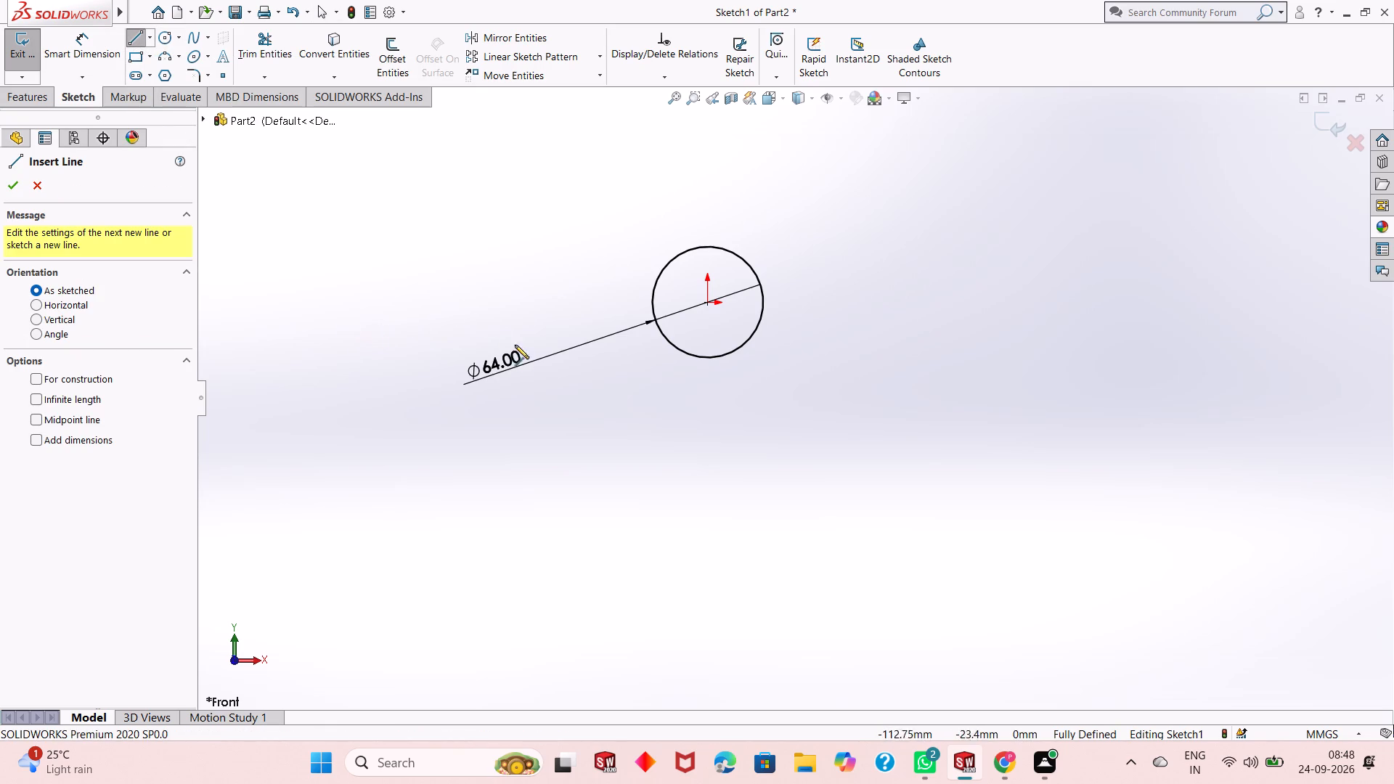
click(653, 303)
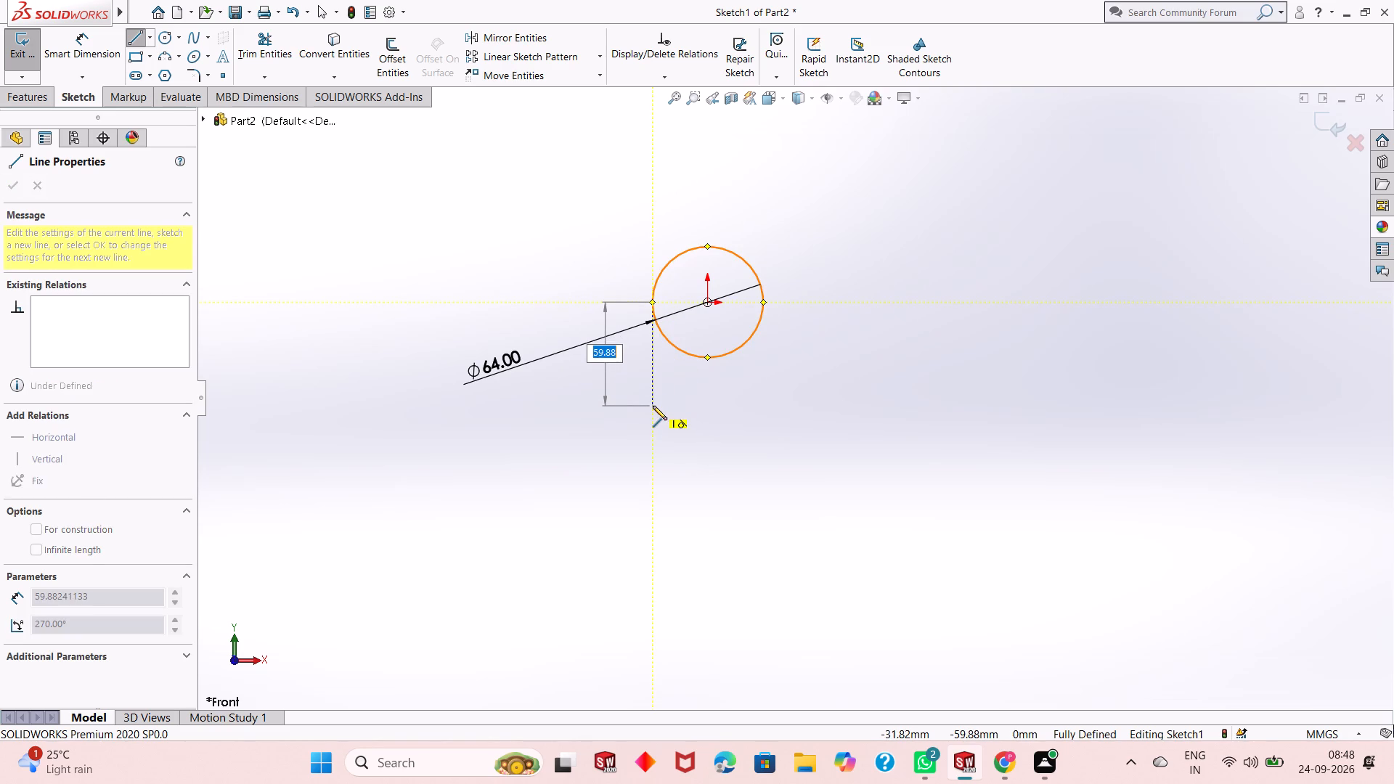
text(68)
key(Return)
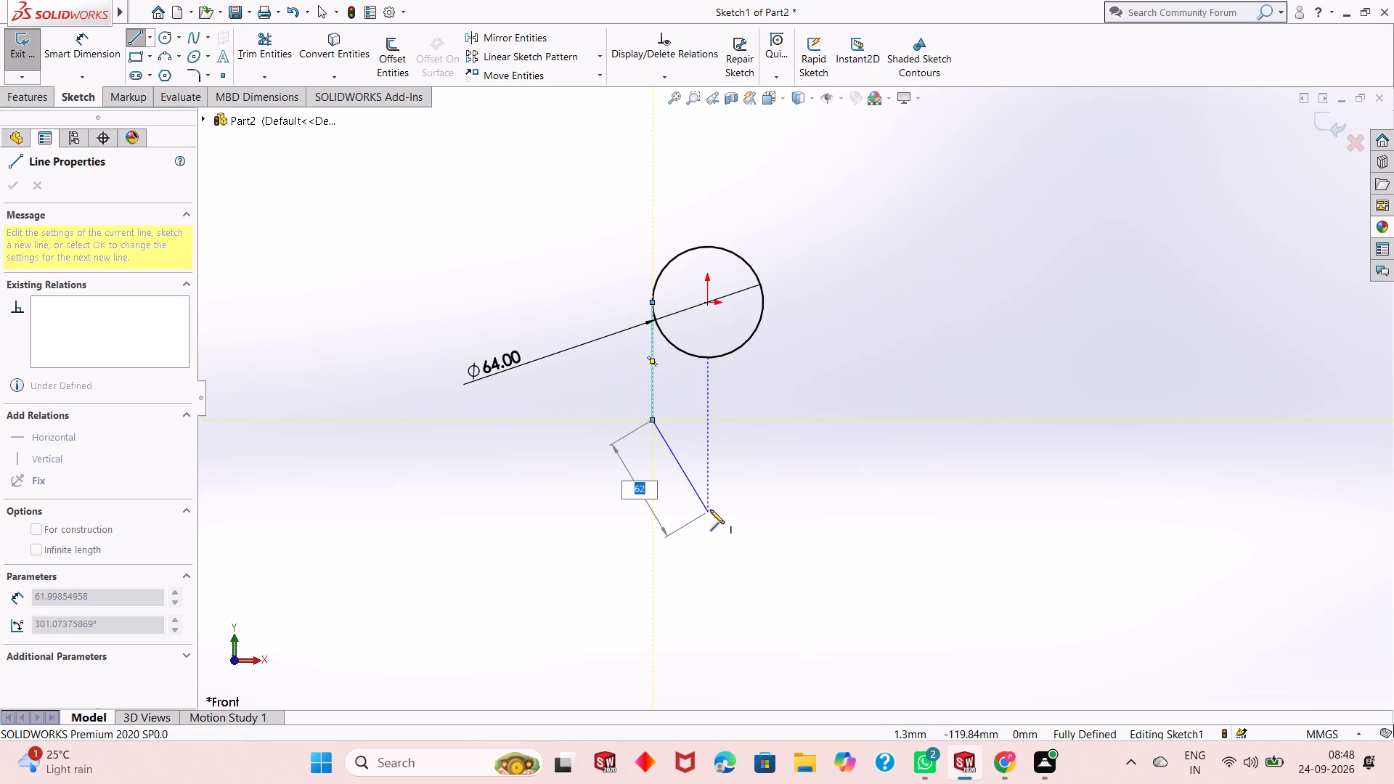
click(709, 499)
right_click(709, 499)
click(747, 513)
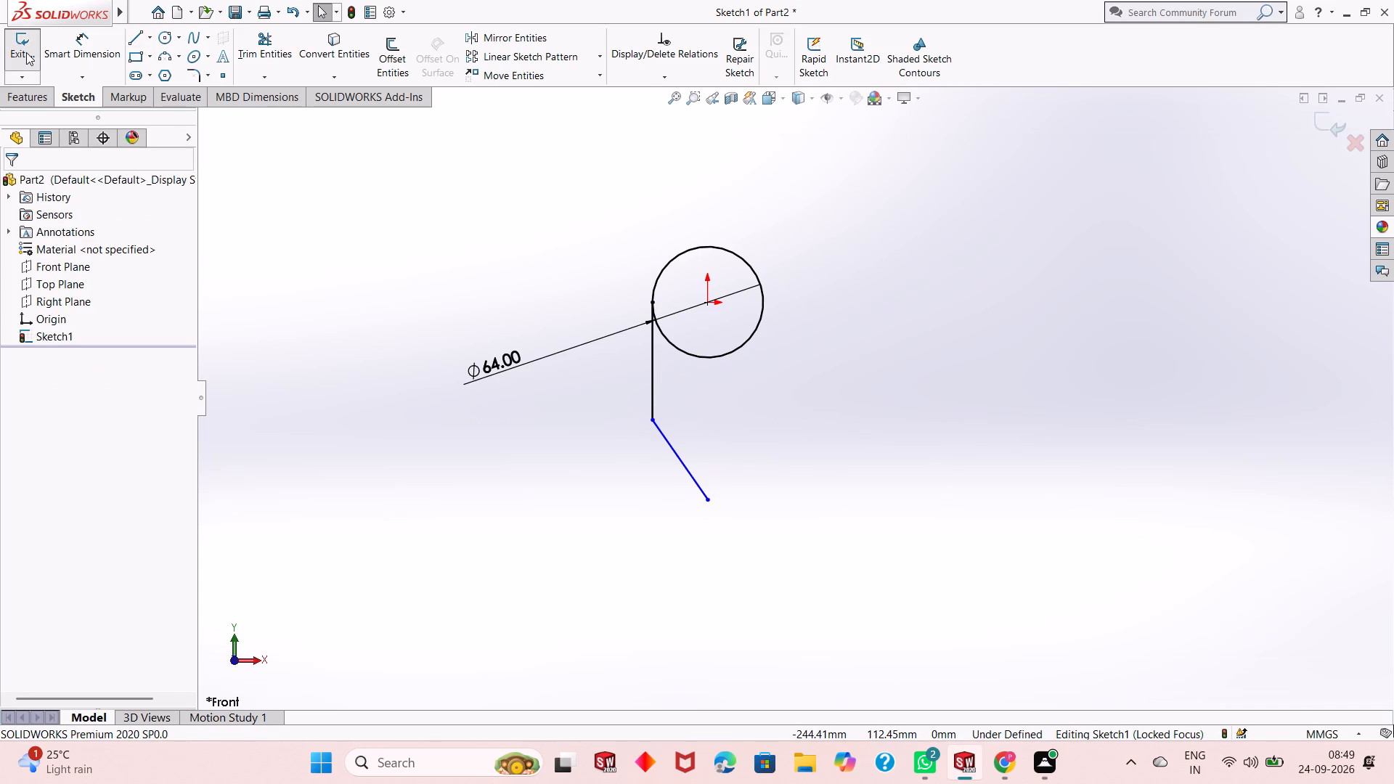
Dimension the vertical distance between the slanted line's endpoints as 38.5 mm.
click(52, 56)
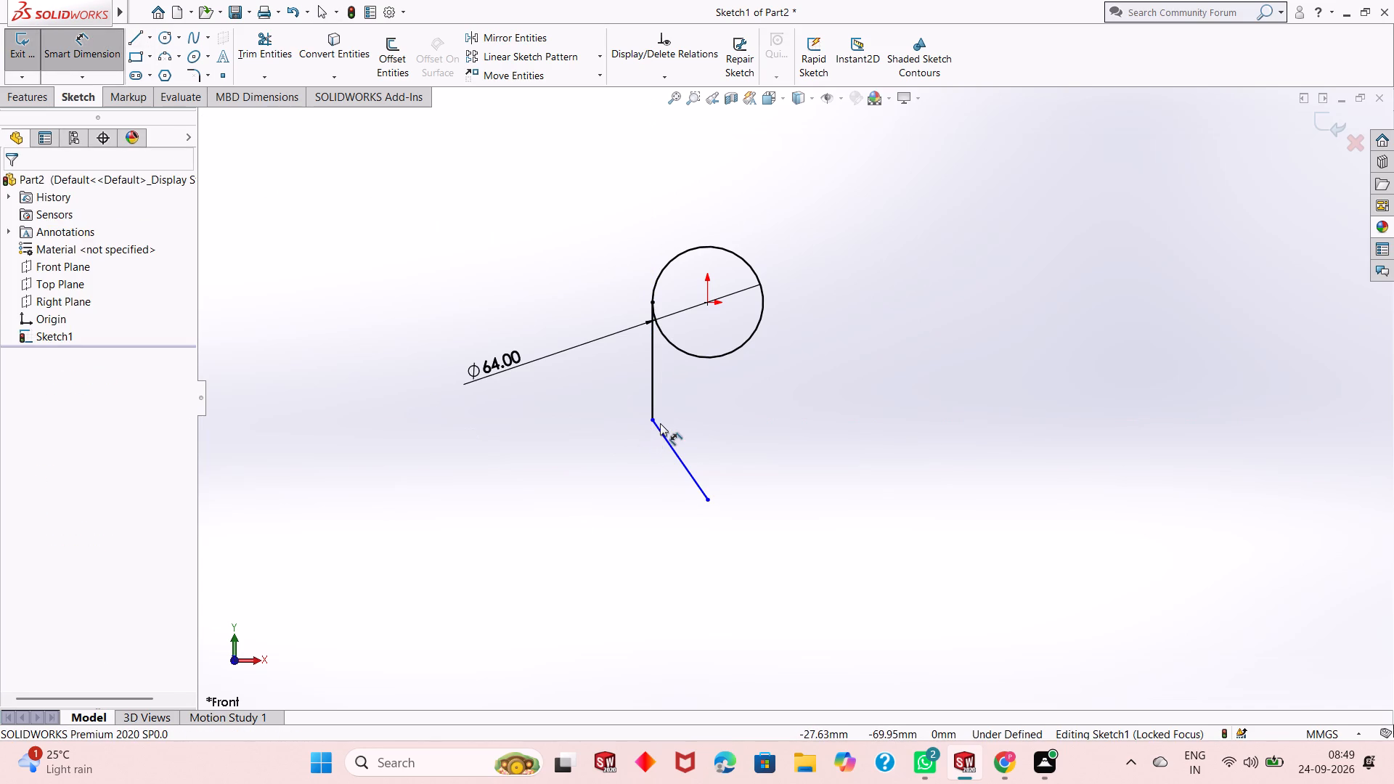
click(654, 419)
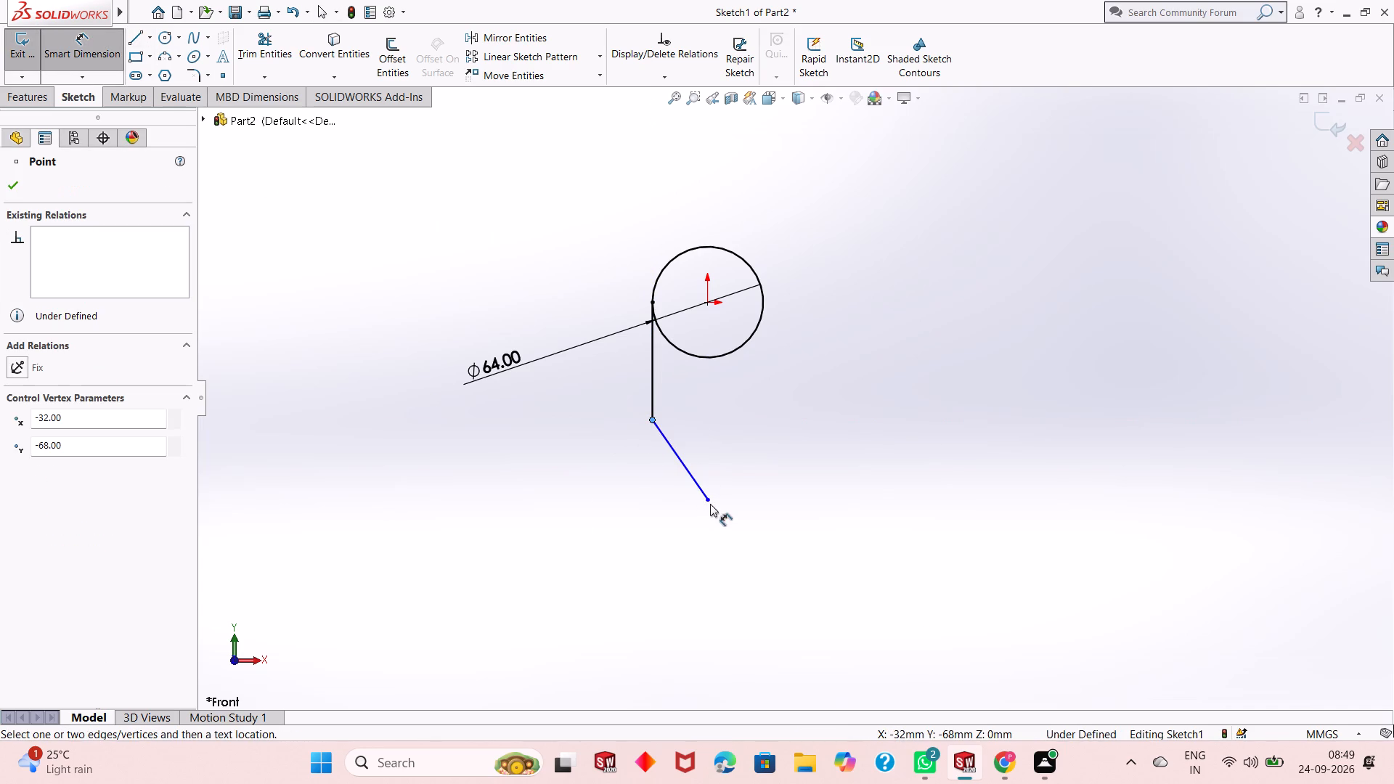
click(706, 499)
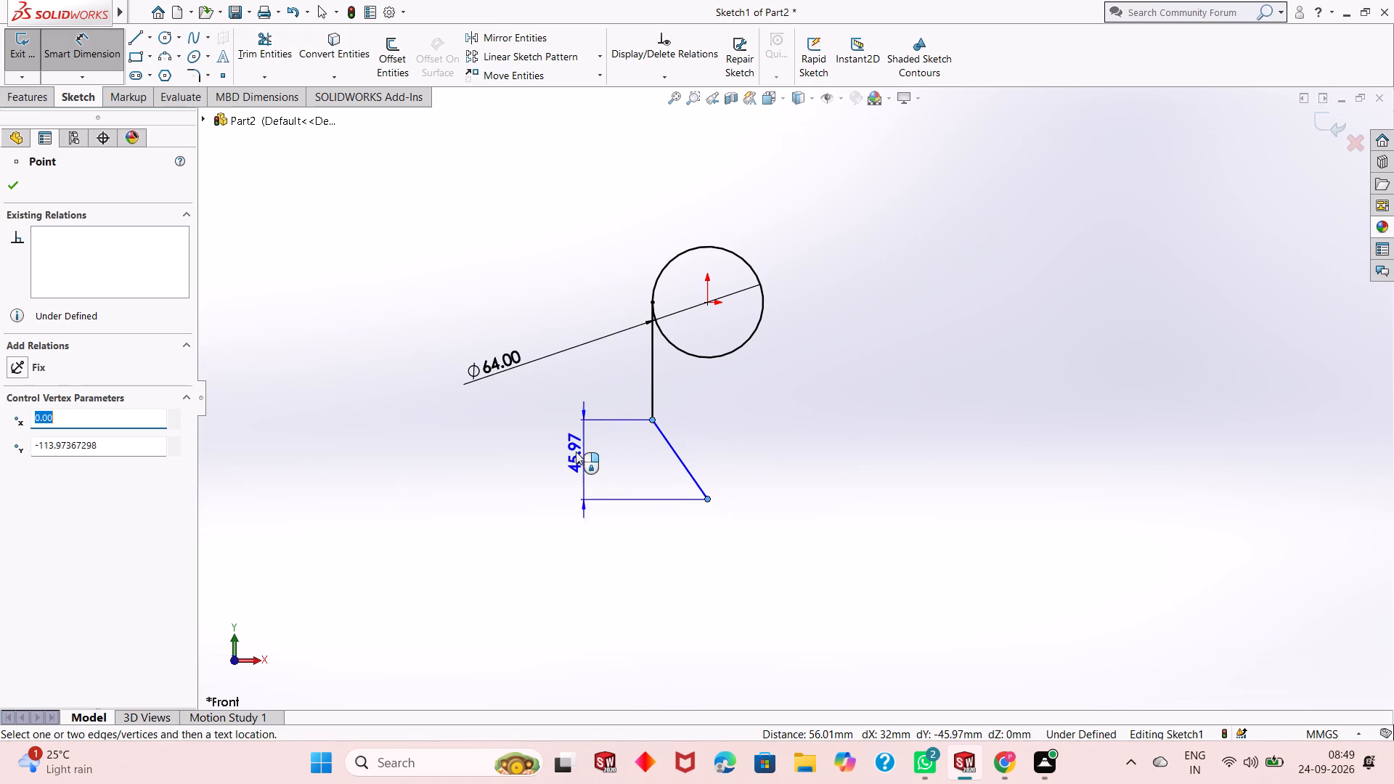
click(518, 446)
text(38)
text(.5)
key(Return)
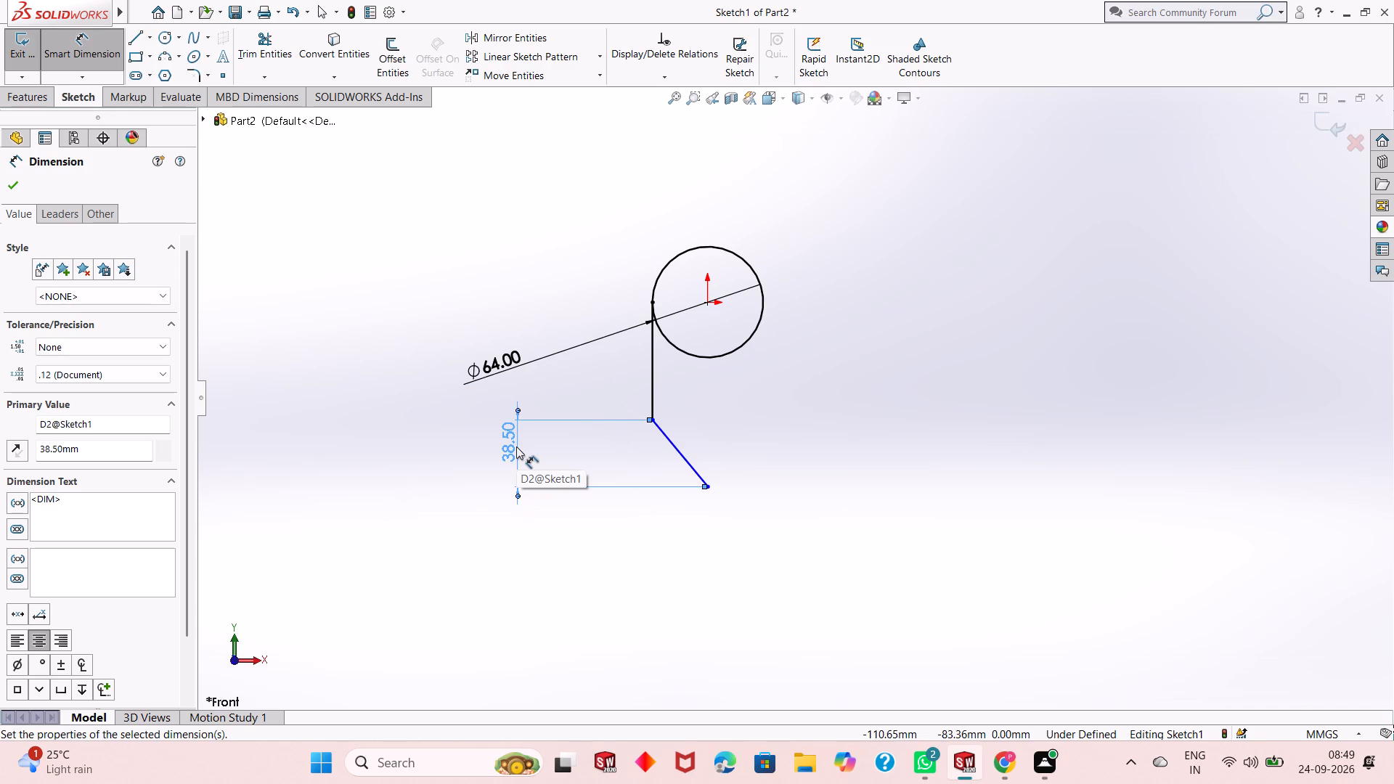
click(12, 185)
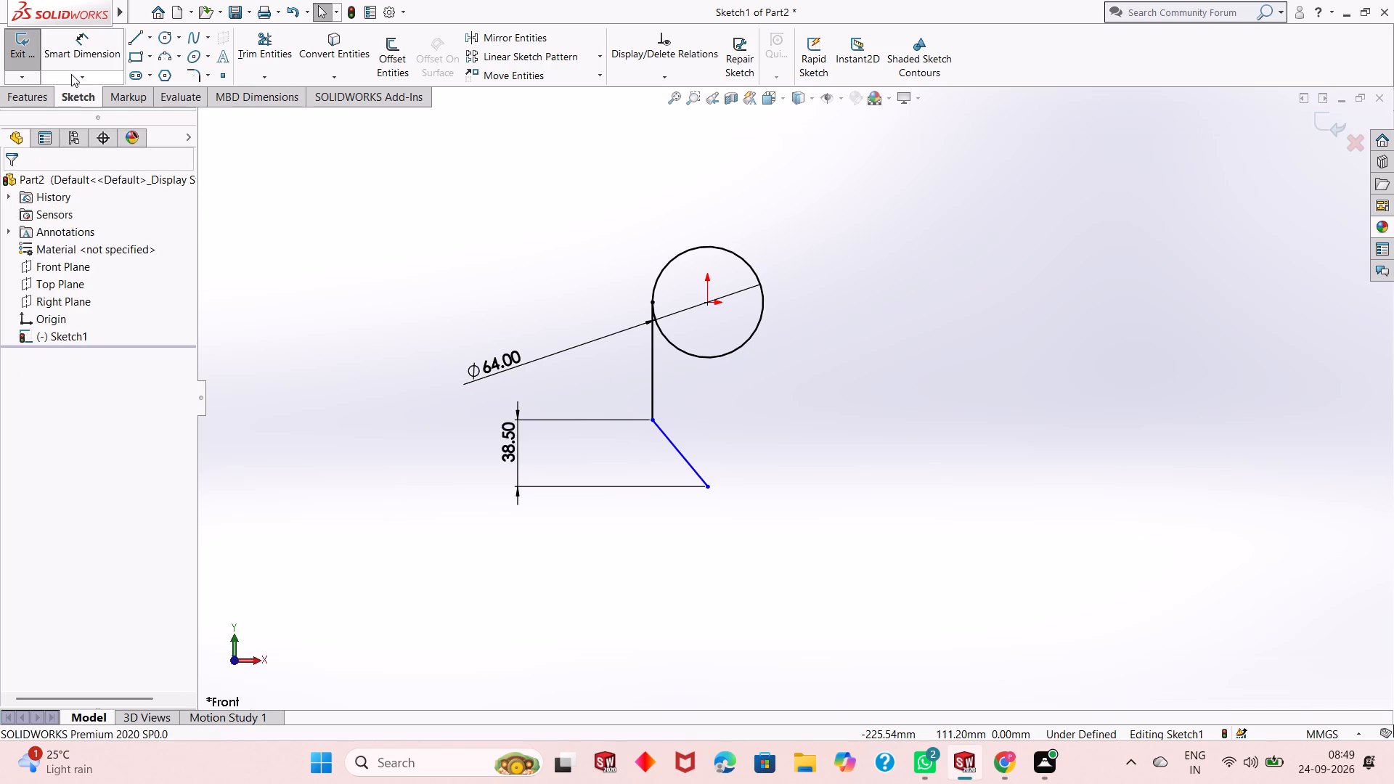
Sketch a 116.5 mm horizontal line to the right from the slanted line's lower end.
click(126, 42)
click(126, 40)
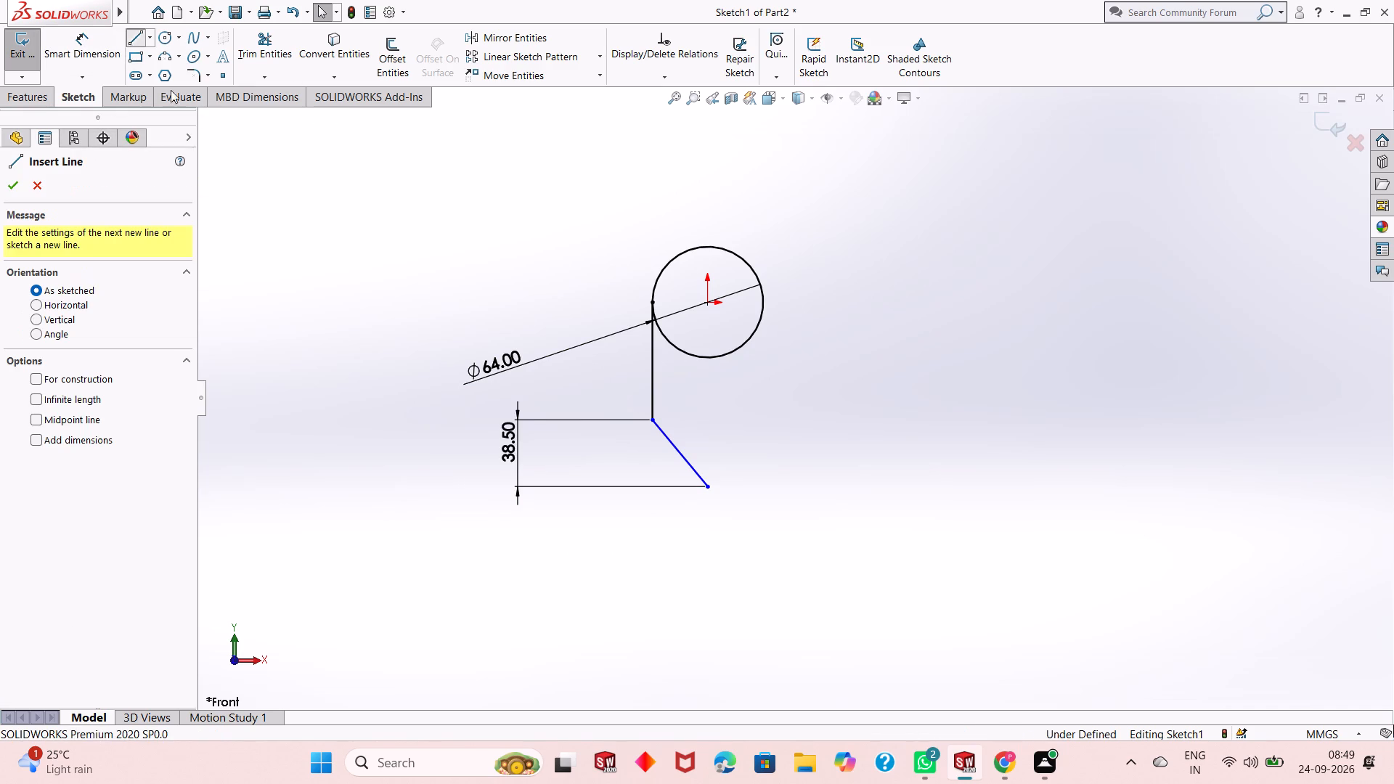
click(705, 488)
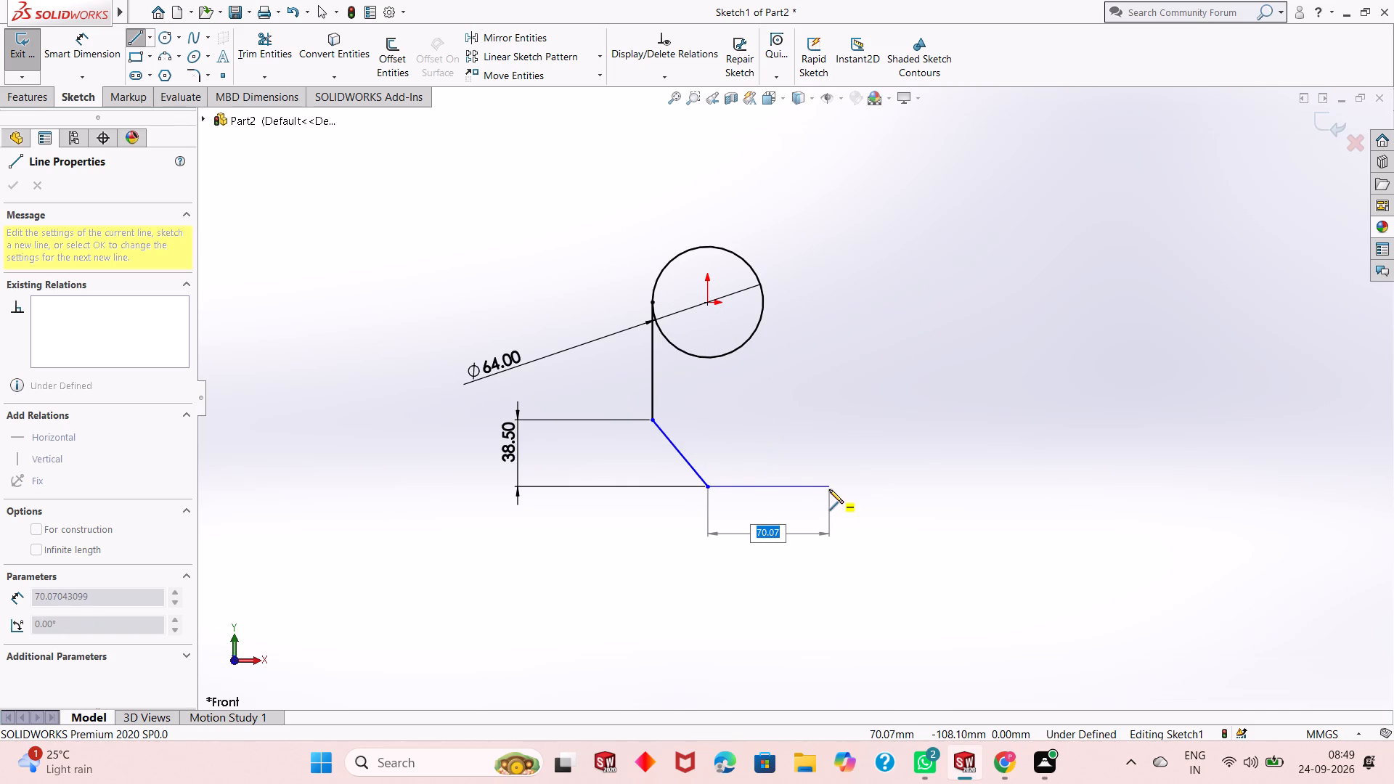
text(11)
text(6.5)
key(Return)
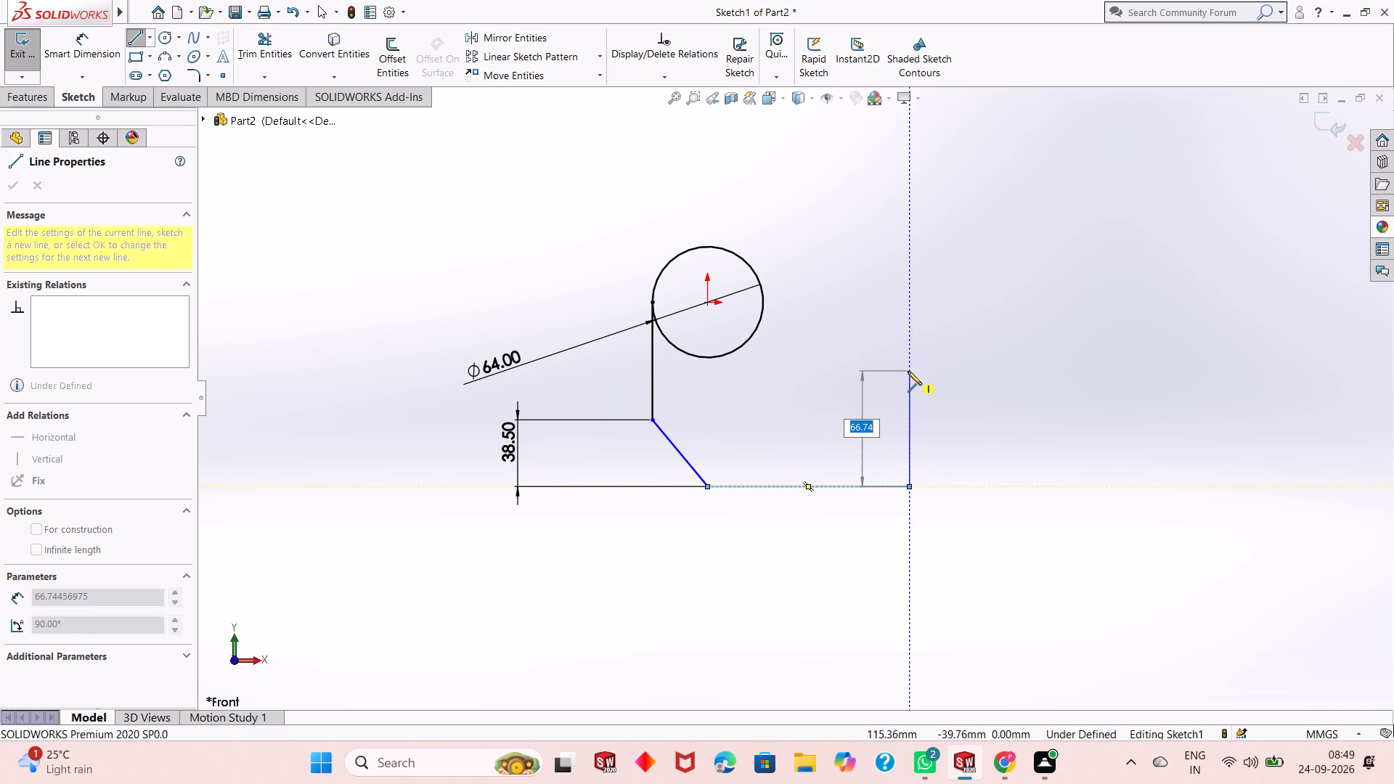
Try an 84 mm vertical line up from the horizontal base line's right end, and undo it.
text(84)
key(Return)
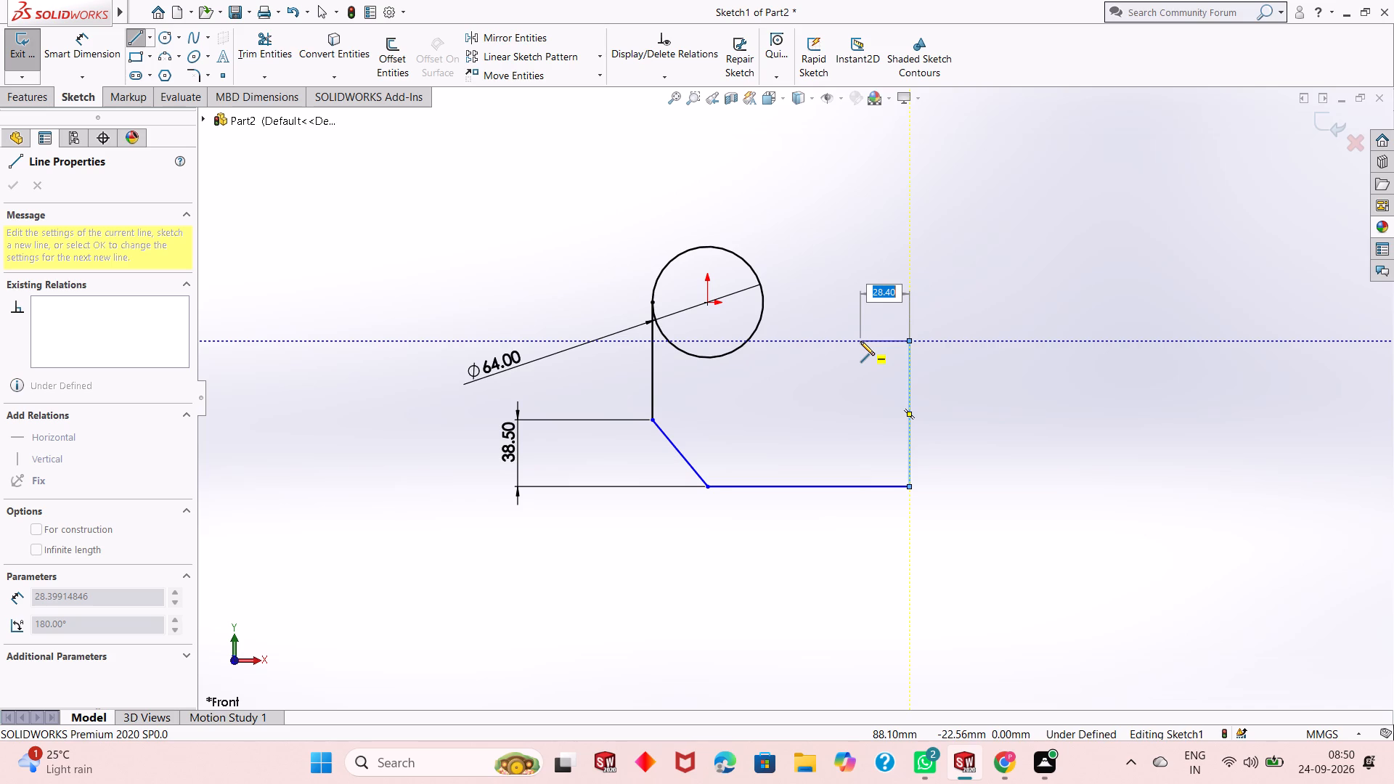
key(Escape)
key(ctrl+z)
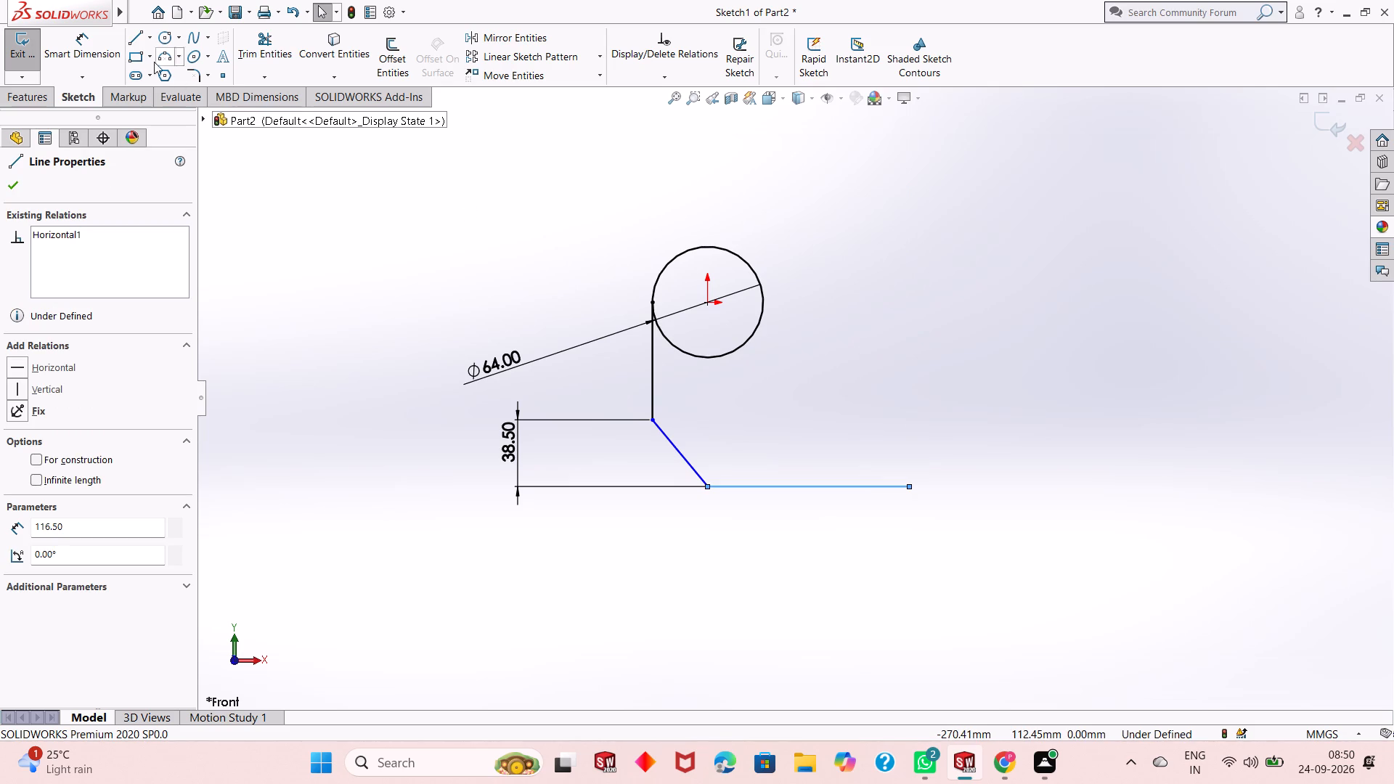
Sketch a 48 mm vertical line up from the base line's right end, continuing with a 28 mm horizontal line to the left.
click(131, 39)
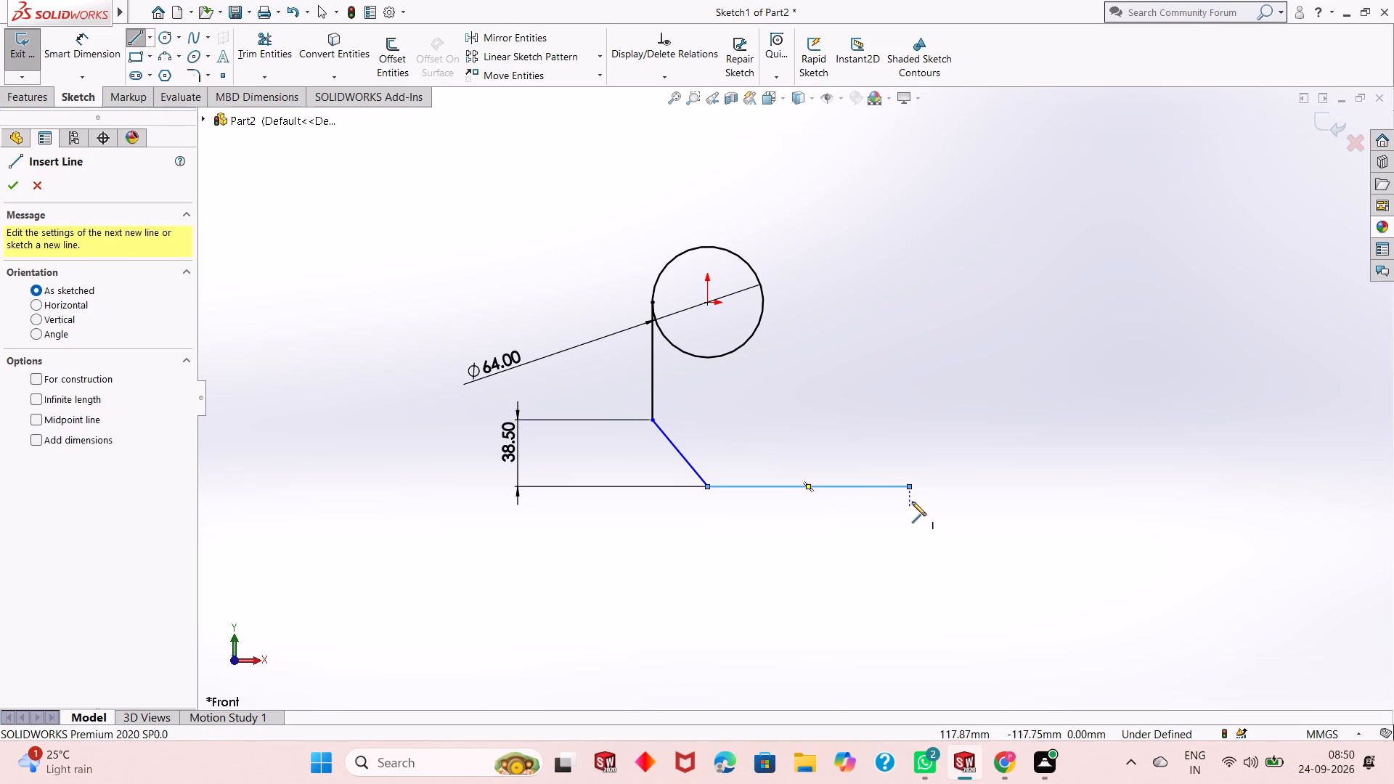
click(912, 489)
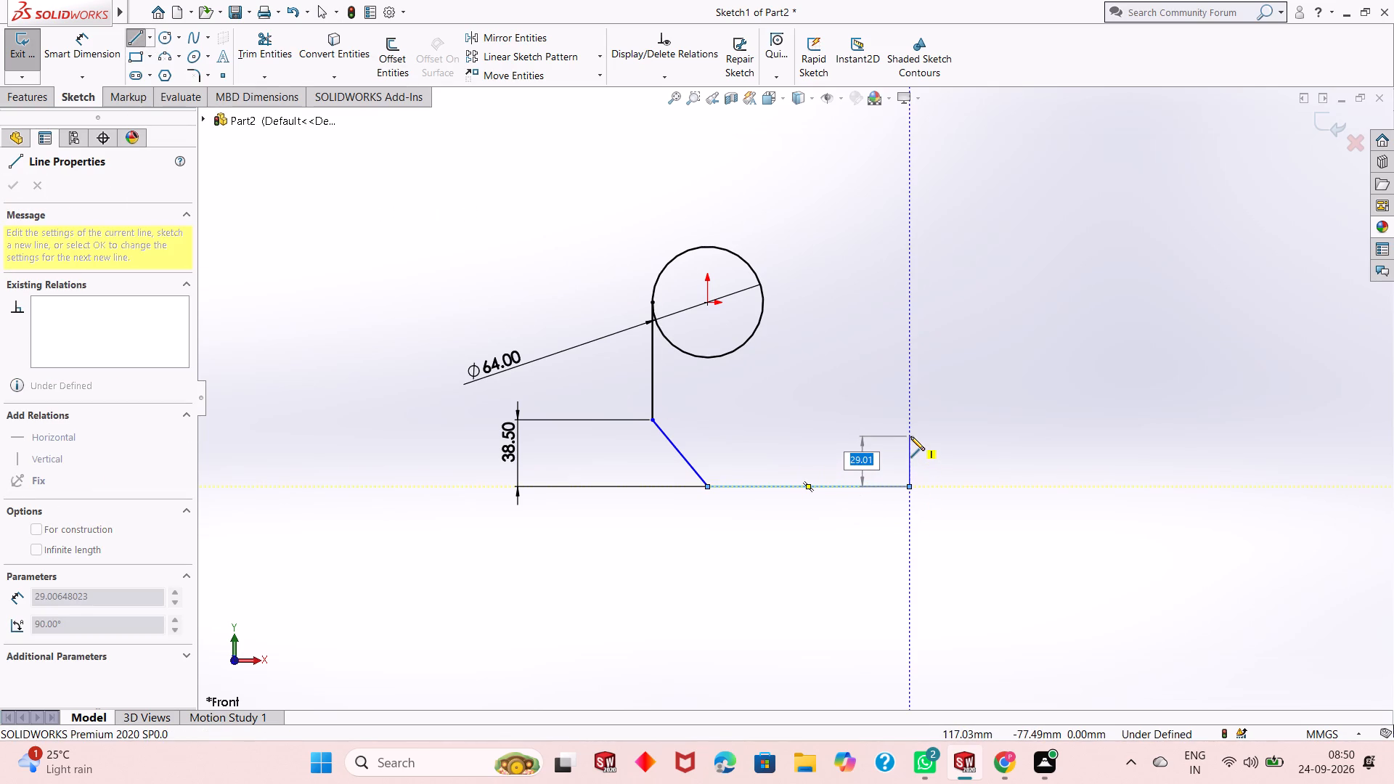
key(4)
key(8)
key(Return)
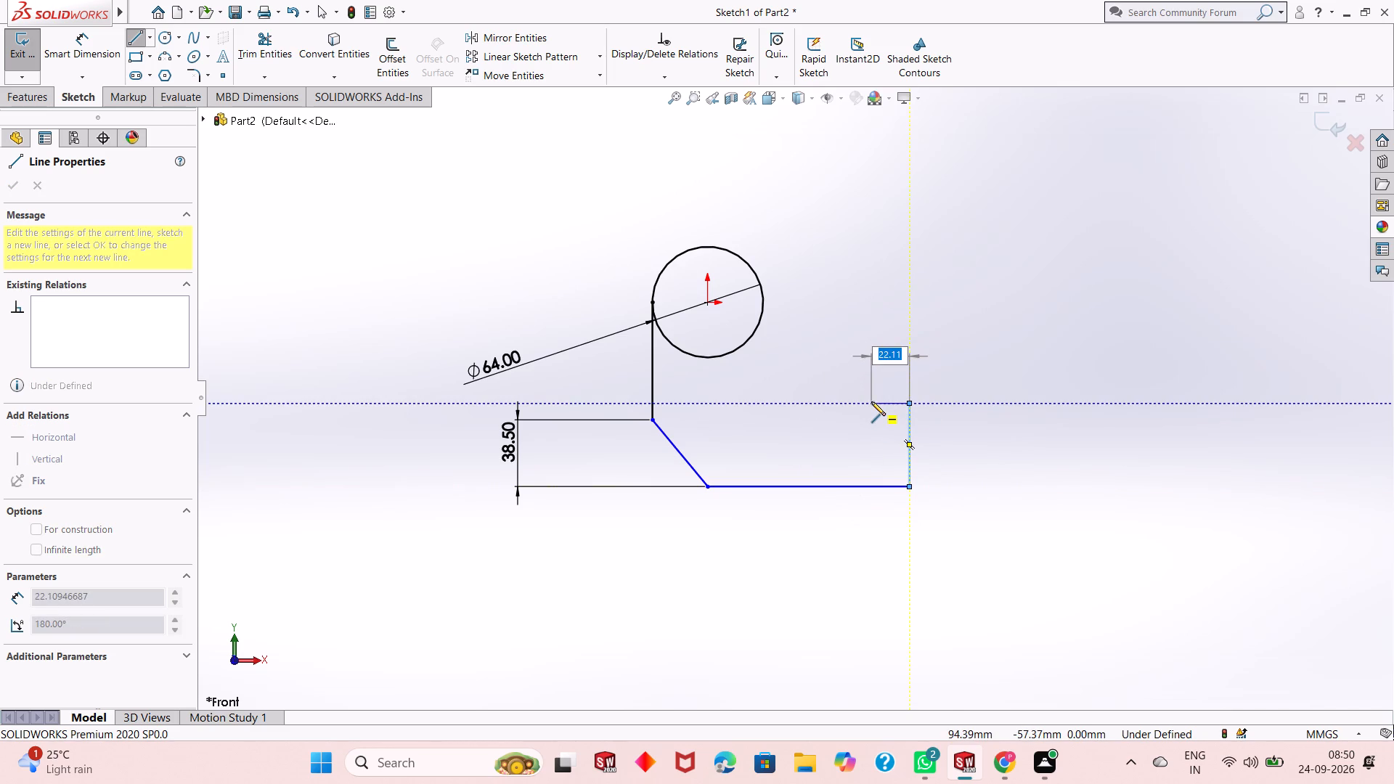
text(28)
key(Return)
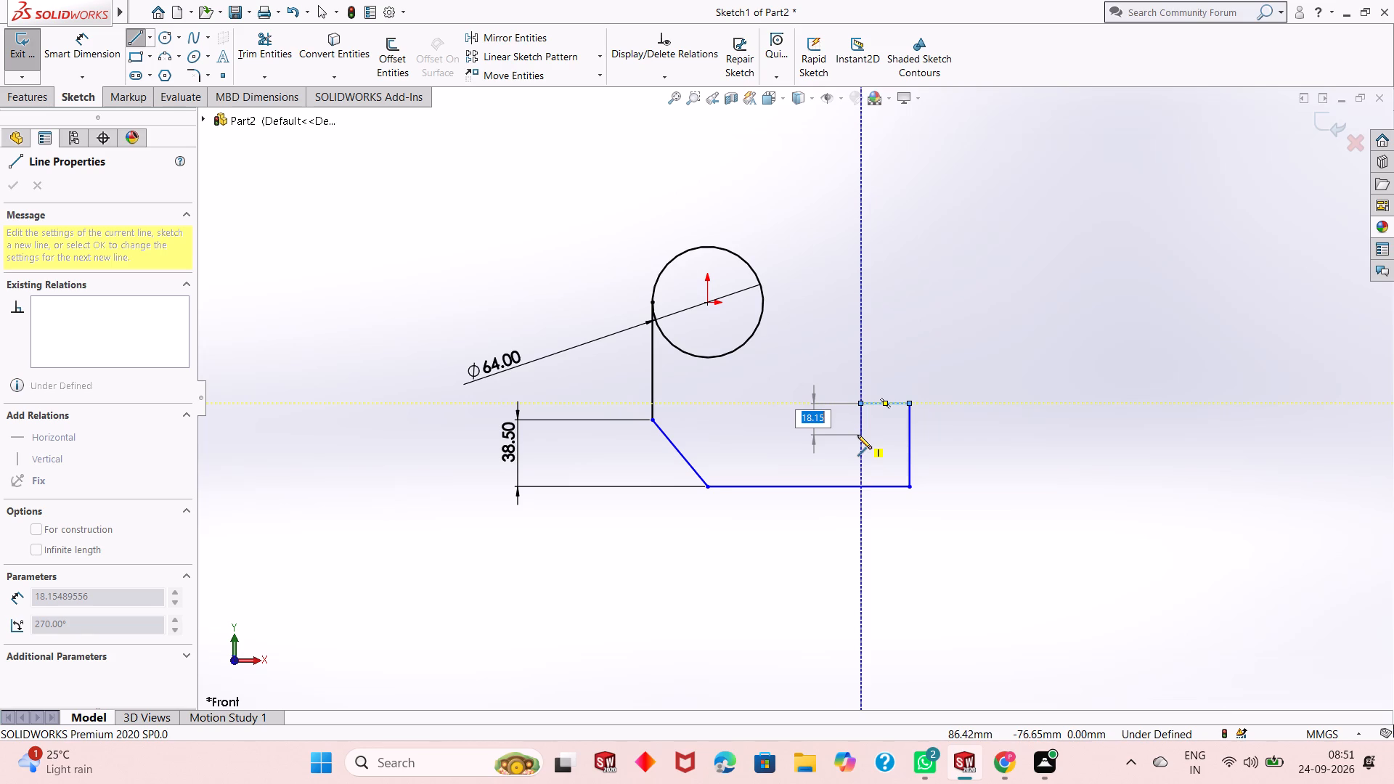
key(Escape)
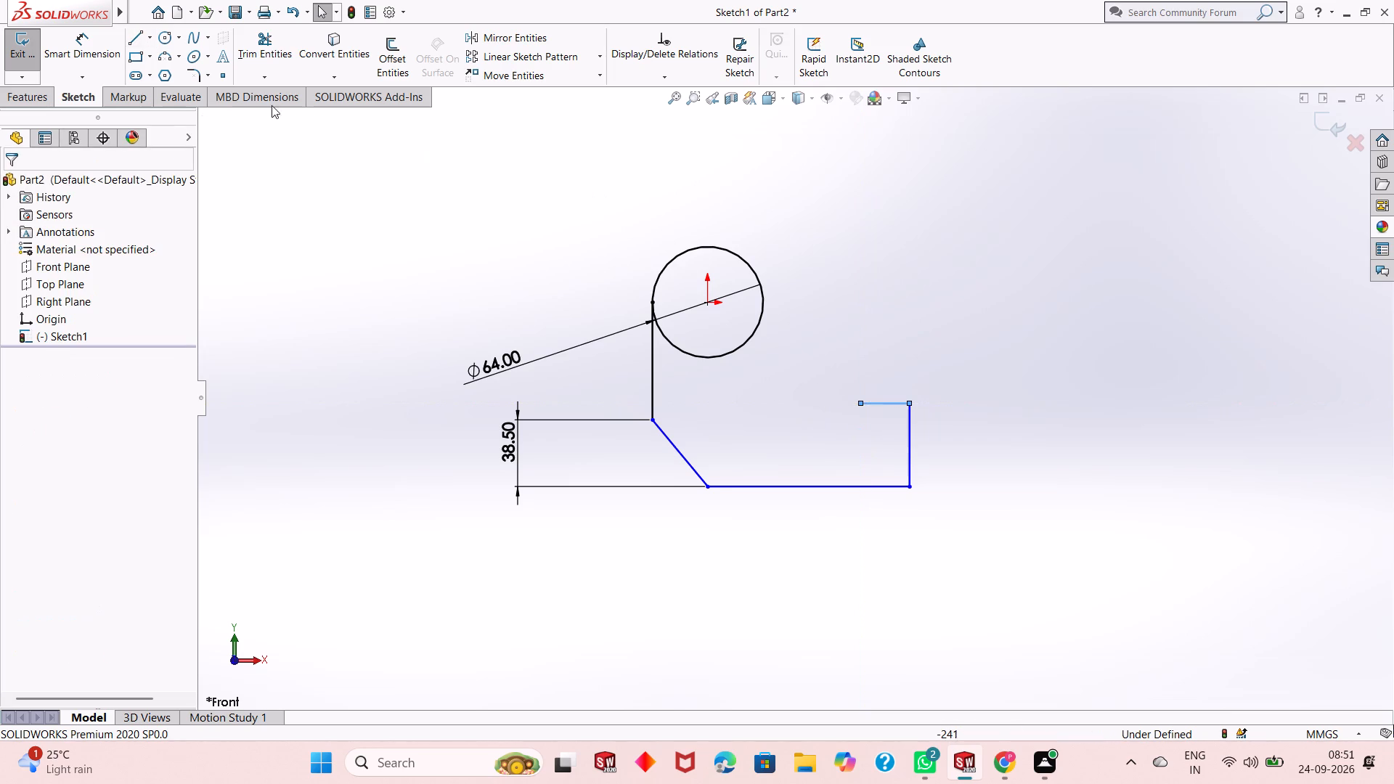
Sketch a circle of about 13.6 mm radius just beyond the free end of the short 28 mm horizontal line.
click(167, 46)
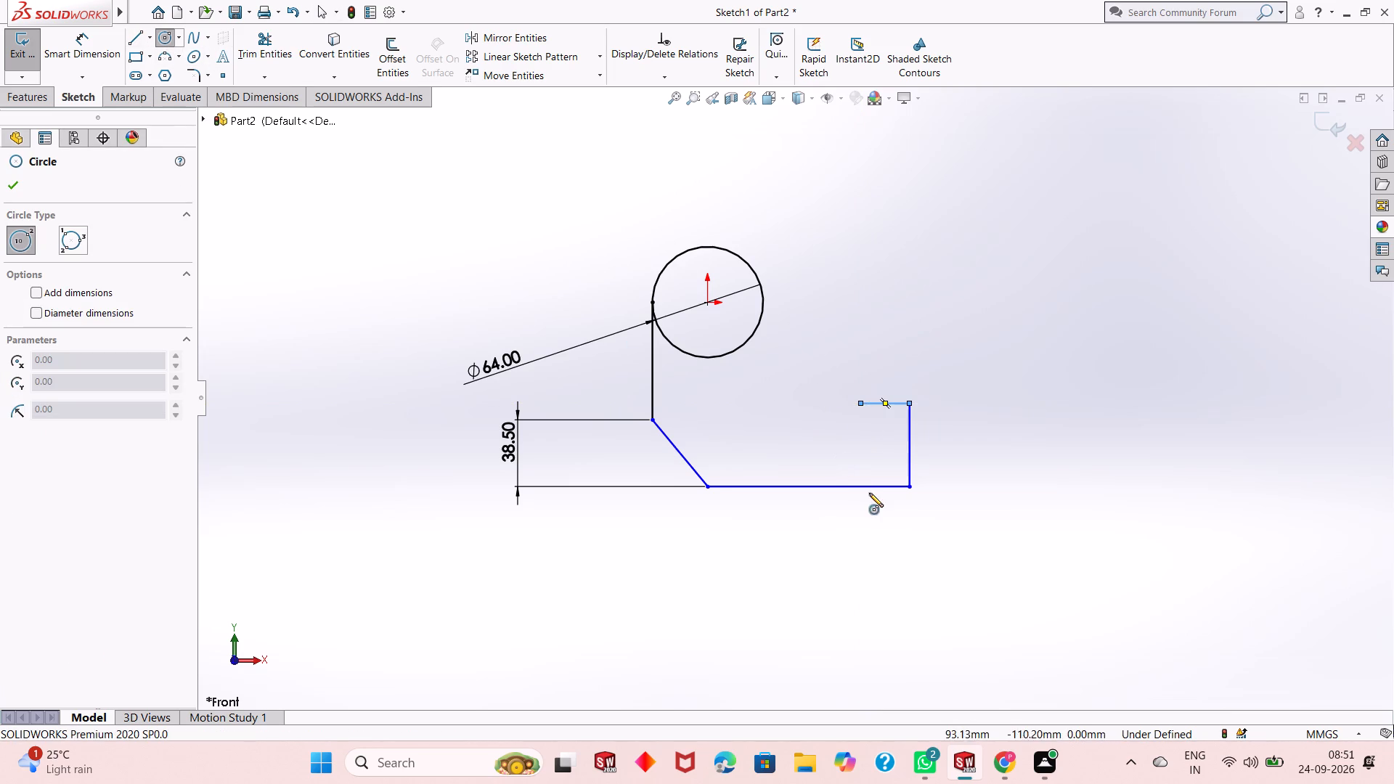
click(827, 422)
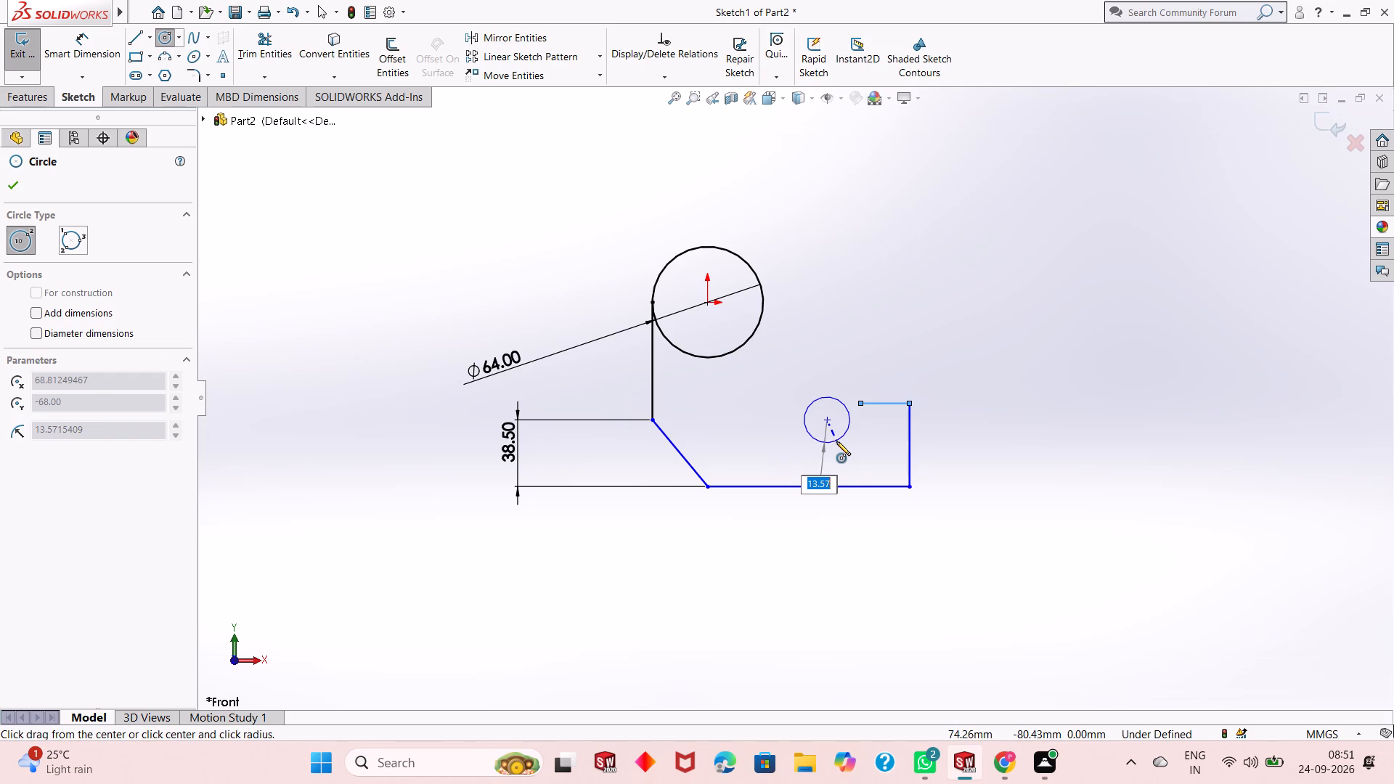
click(836, 441)
right_click(836, 441)
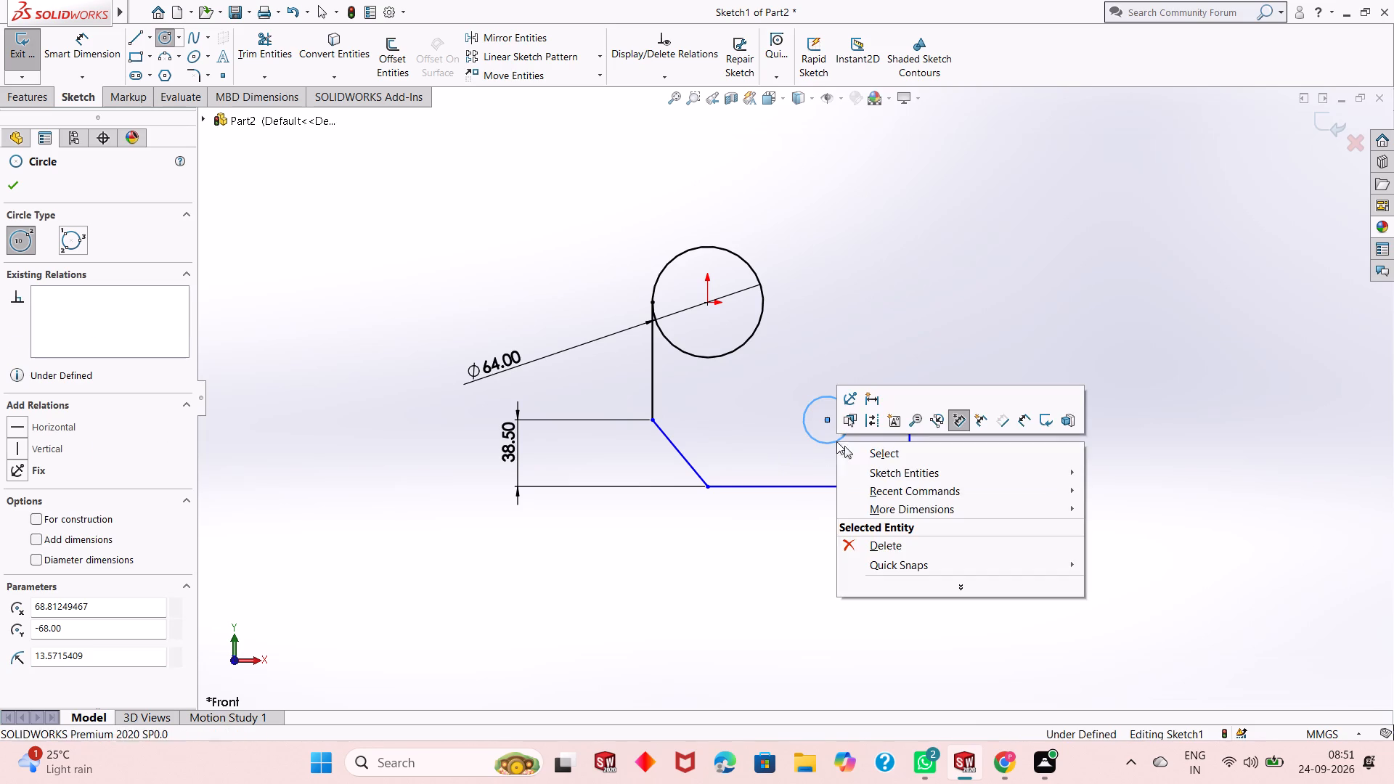
click(855, 449)
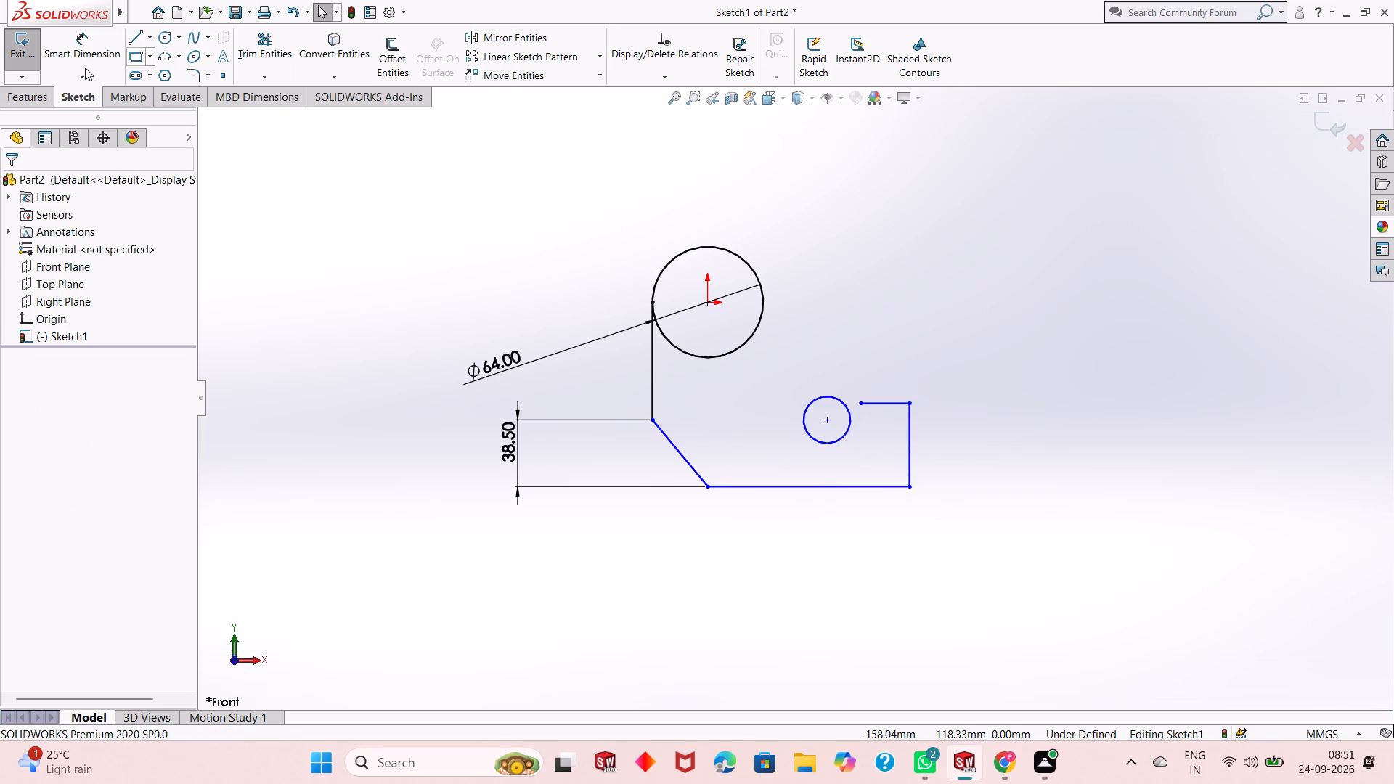
Dimension the new small circle's diameter as 18 mm.
click(94, 54)
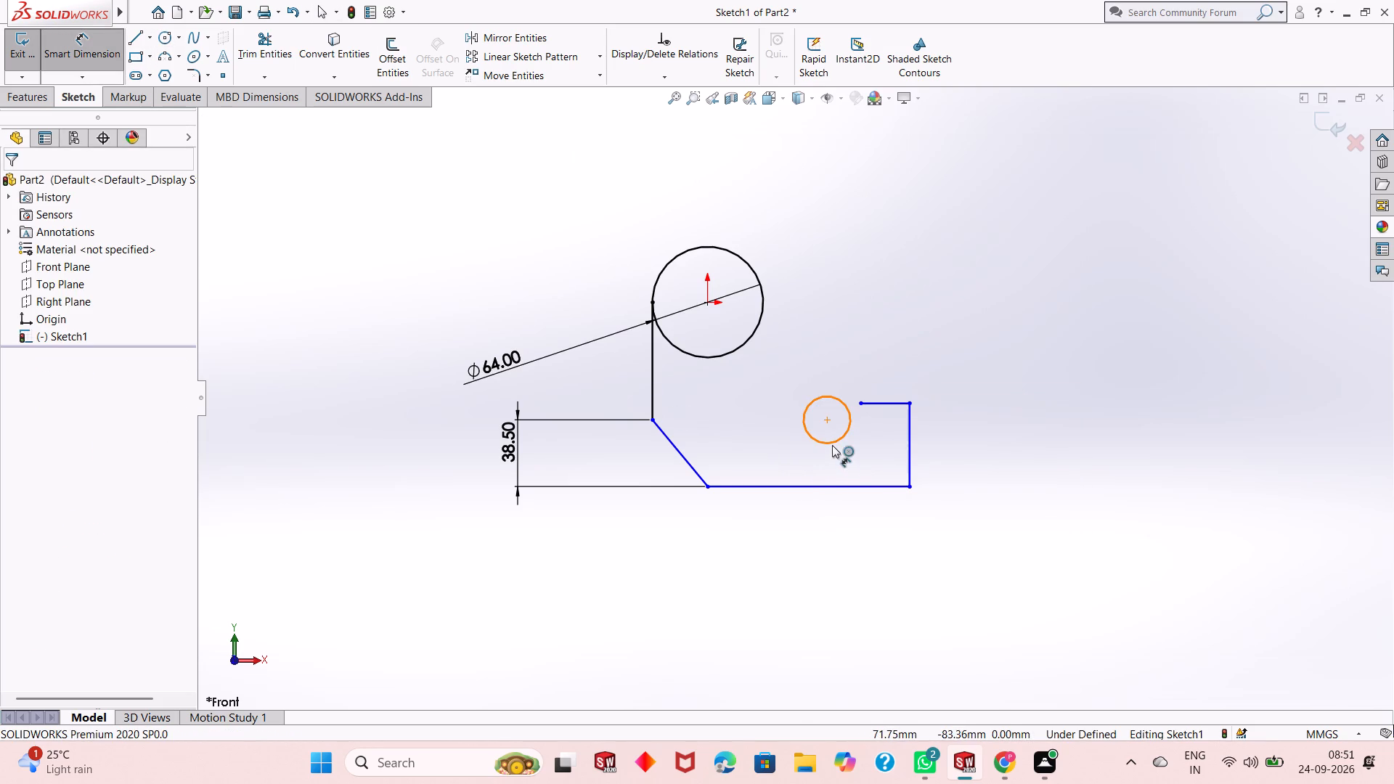
click(832, 445)
click(981, 586)
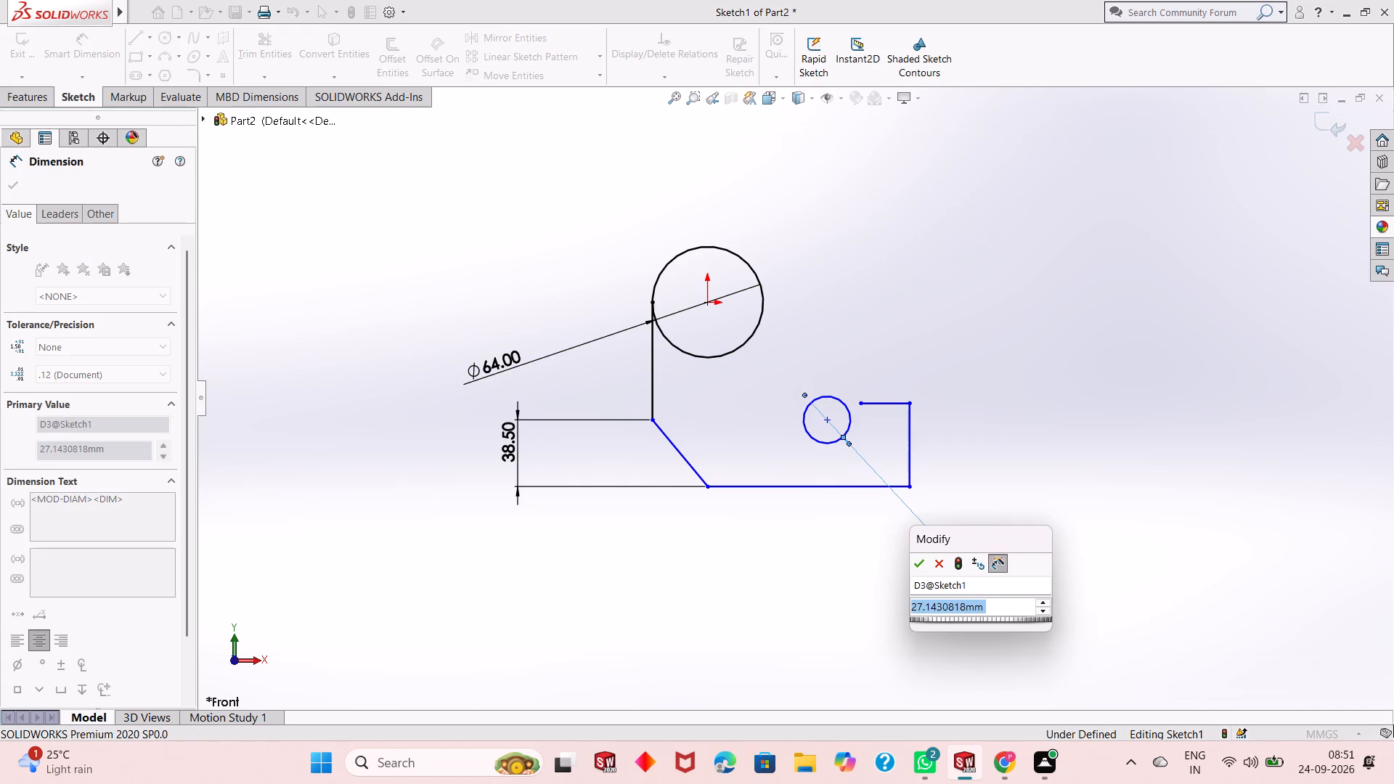
text(18)
key(Return)
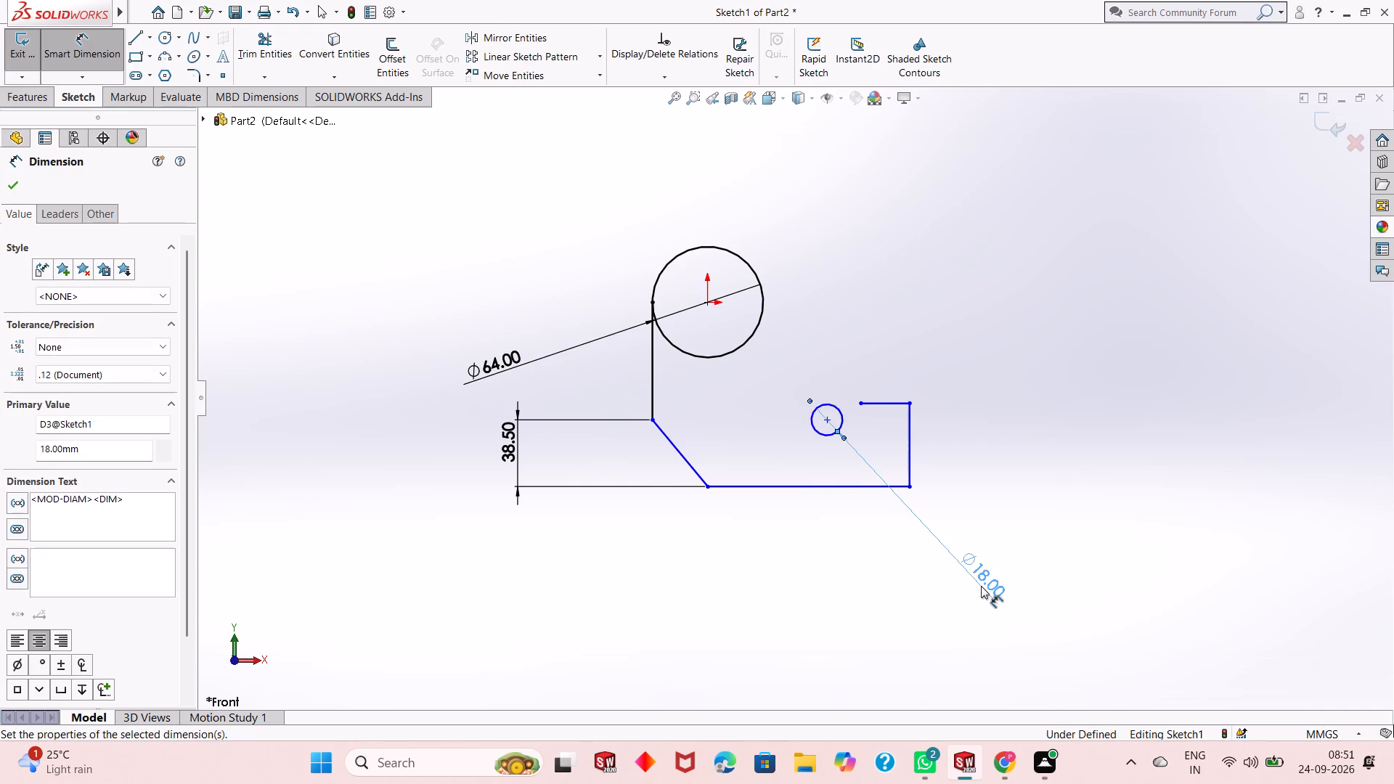
Dimension the horizontal distance from the 18 mm circle's centre to the 48 mm vertical line as 37 mm.
click(824, 422)
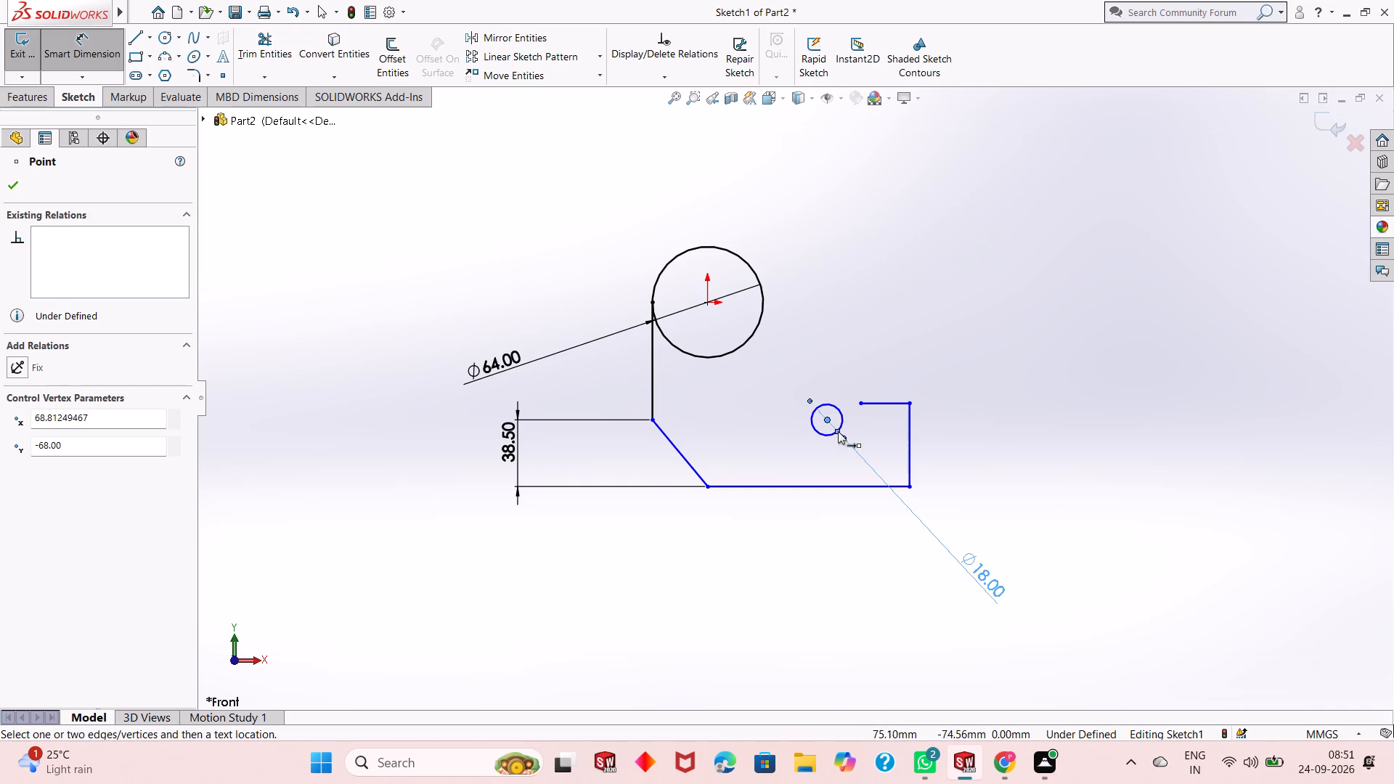
click(907, 422)
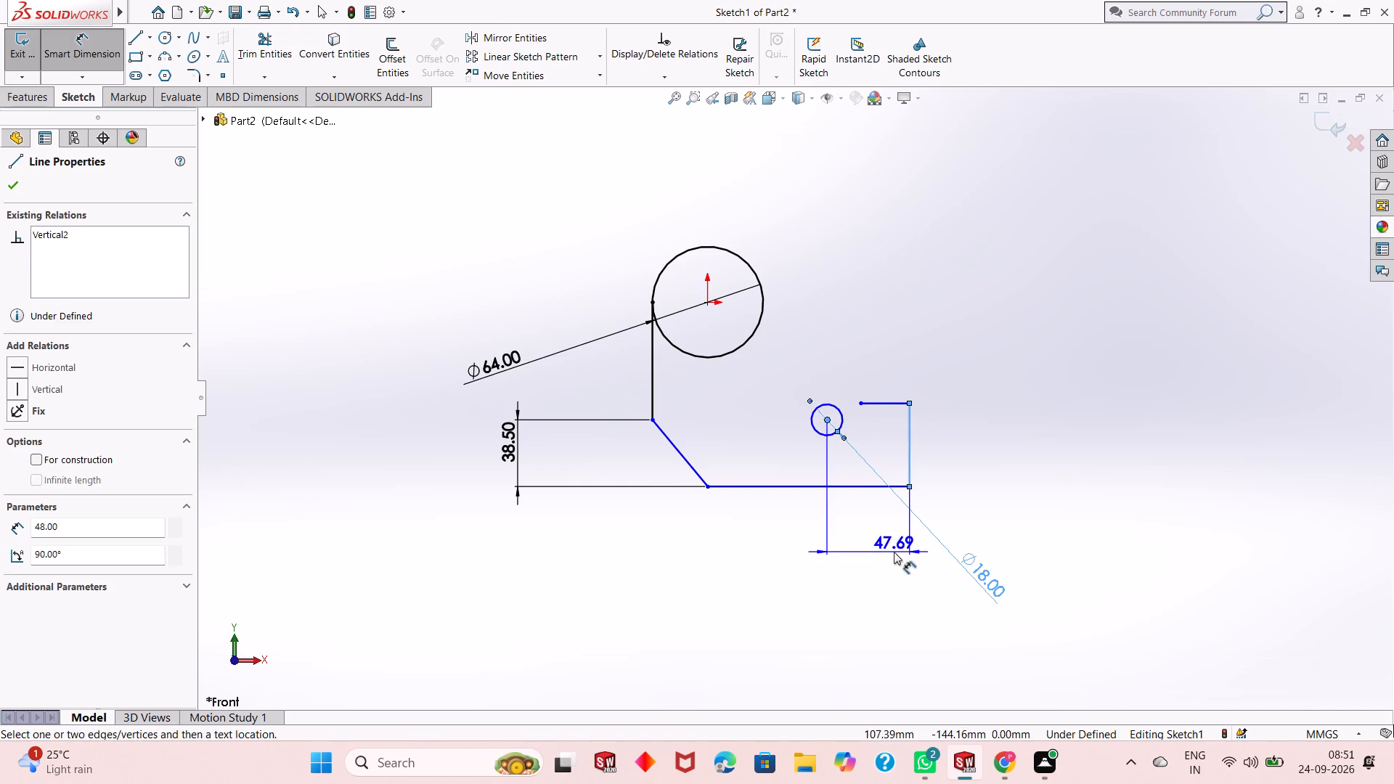
click(894, 552)
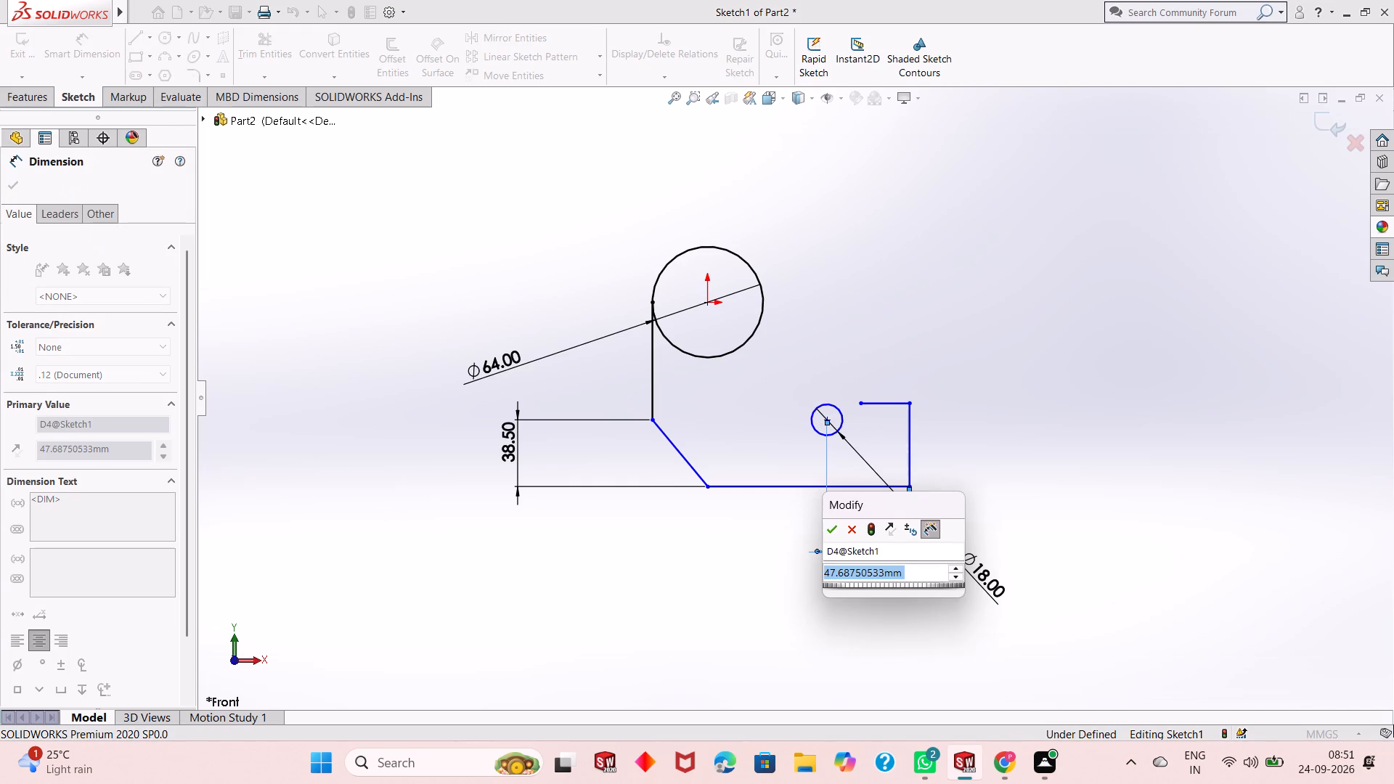
text(37)
key(Return)
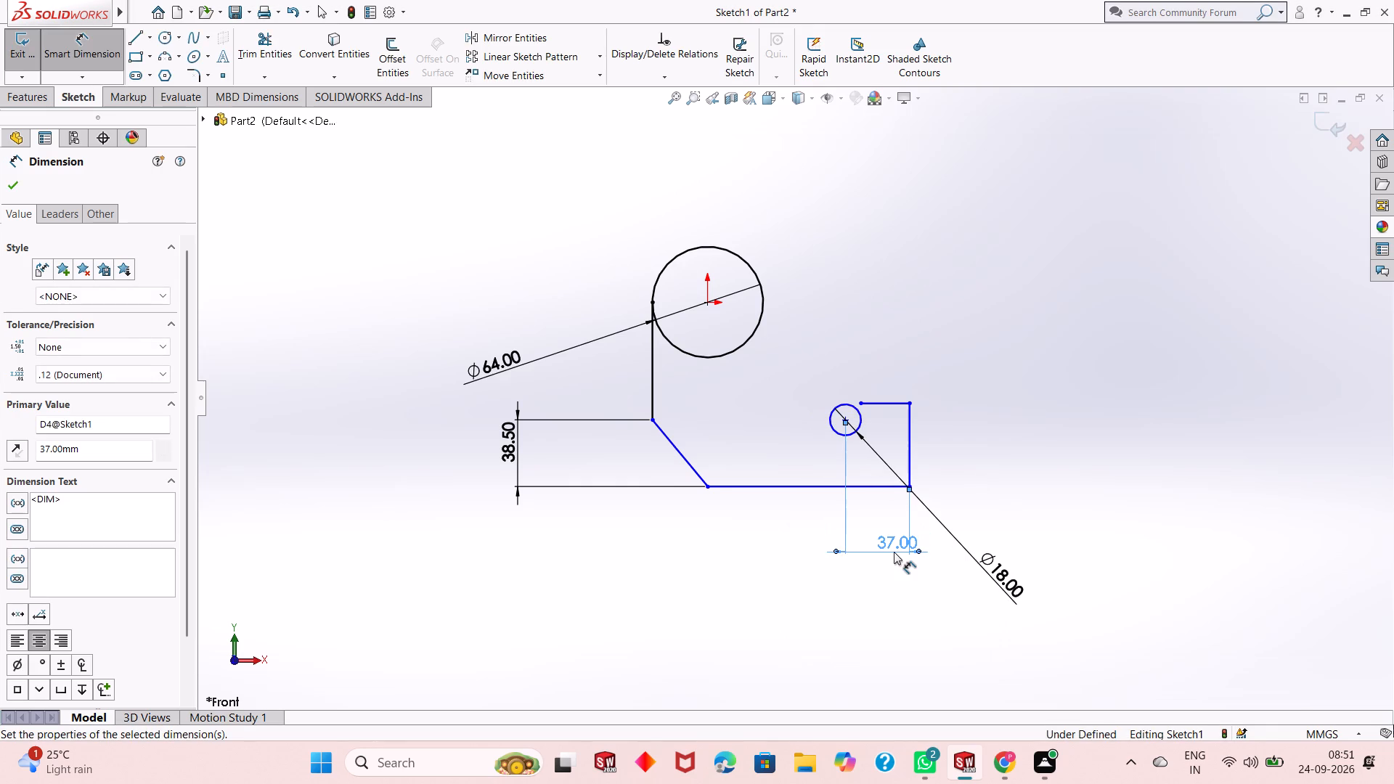
Dimension the vertical distance from the 18 mm circle's centre to the horizontal base line as 38 mm.
click(844, 420)
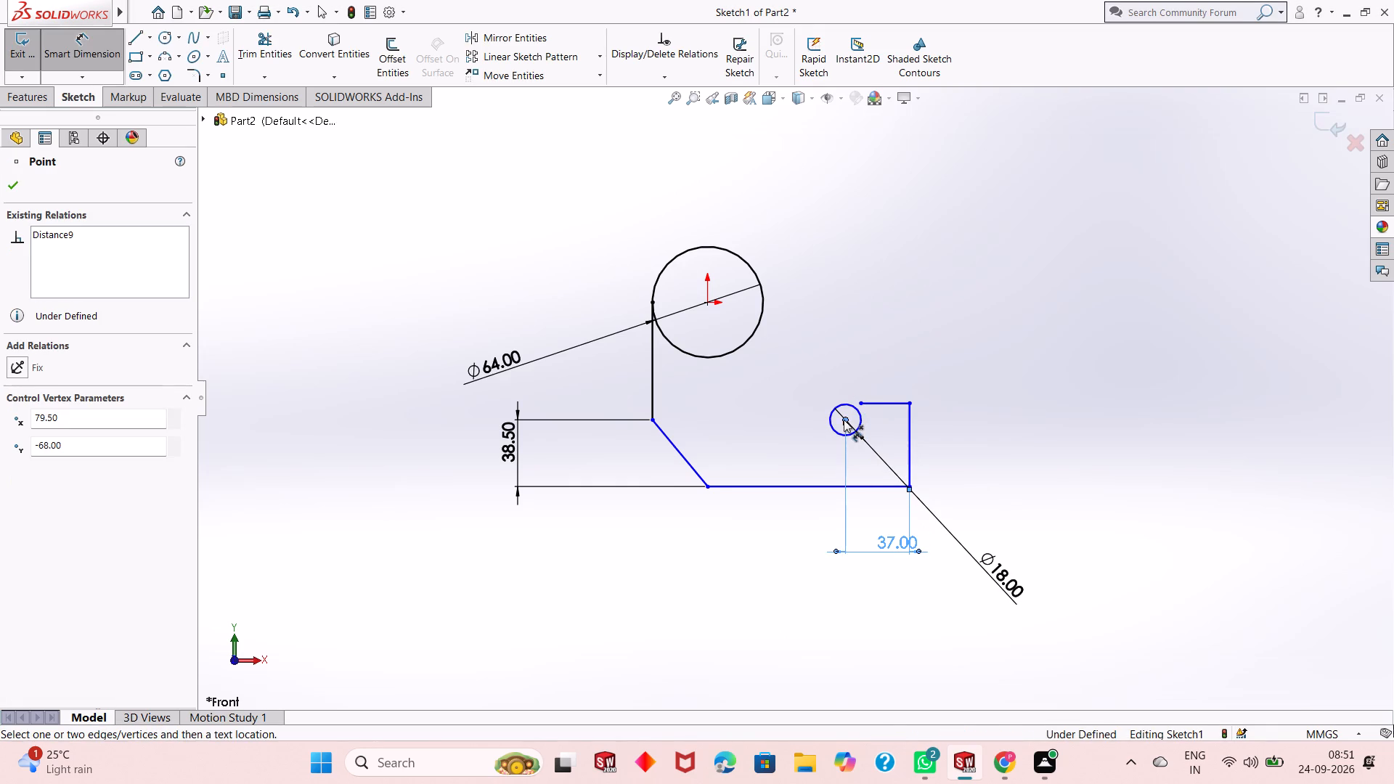
click(828, 489)
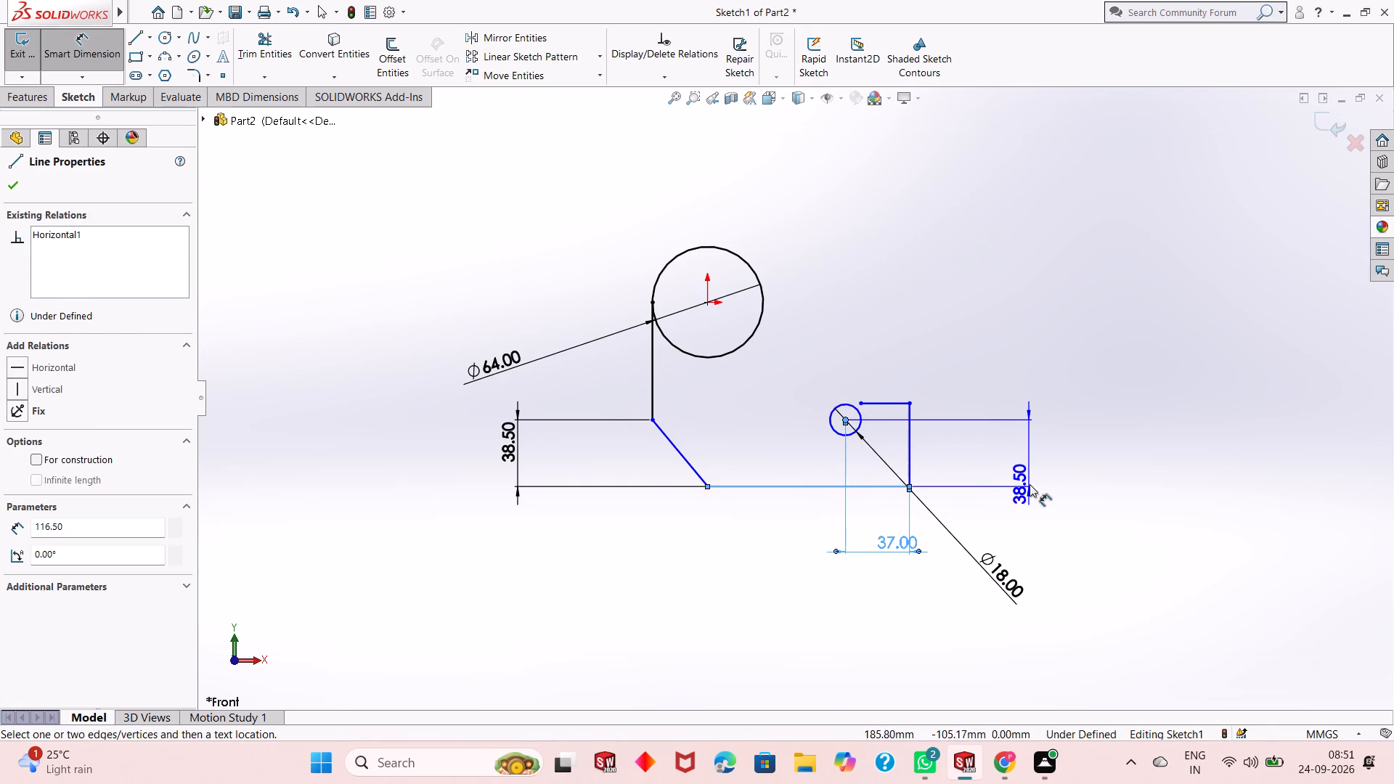
click(1030, 484)
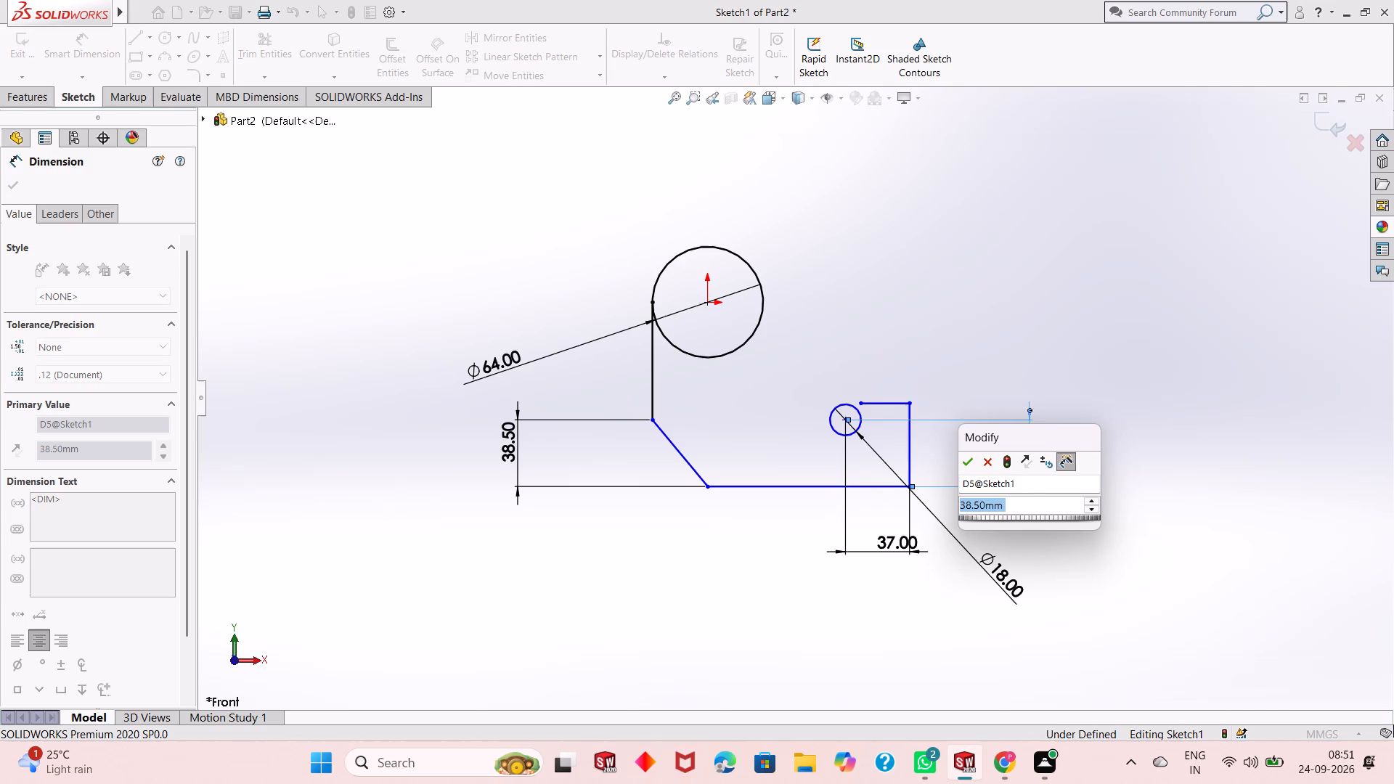
text(38)
key(Return)
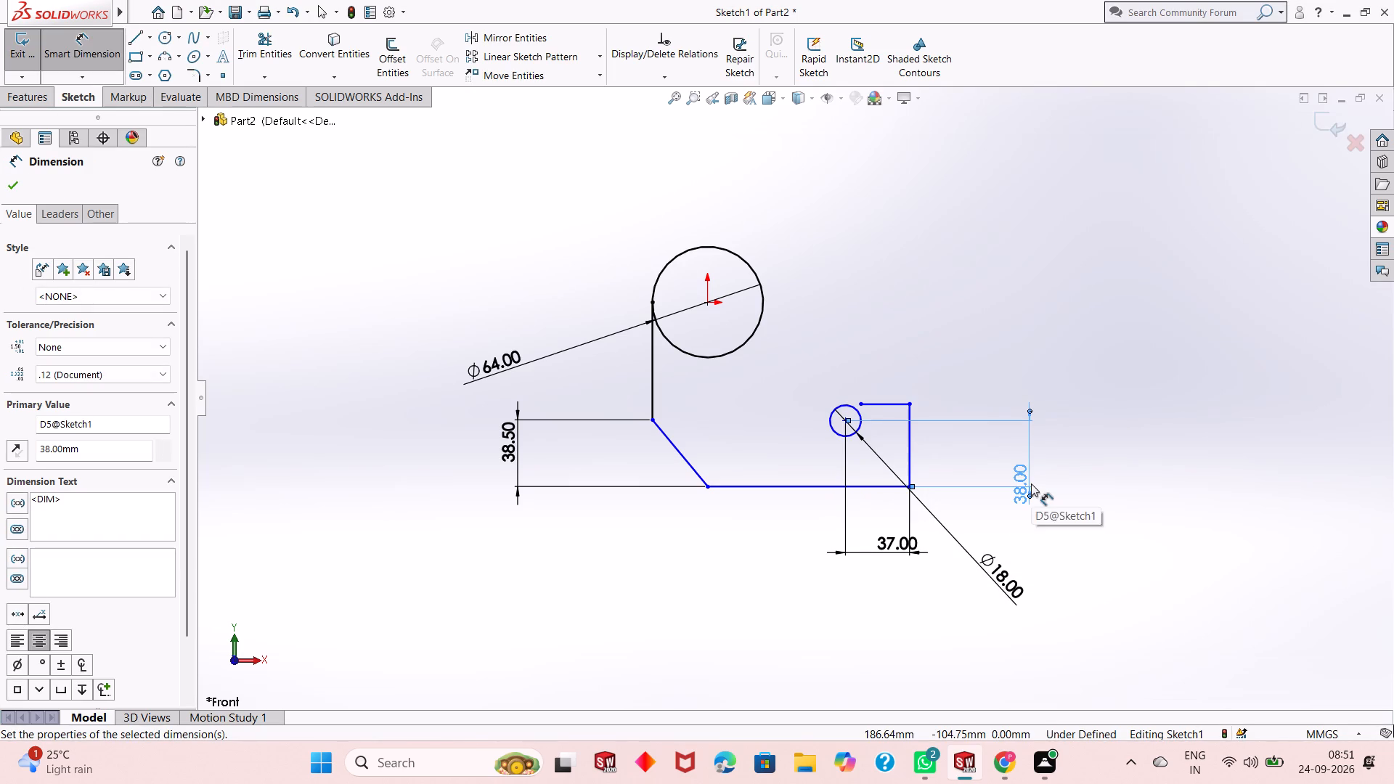
scroll(878, 434, down, 2)
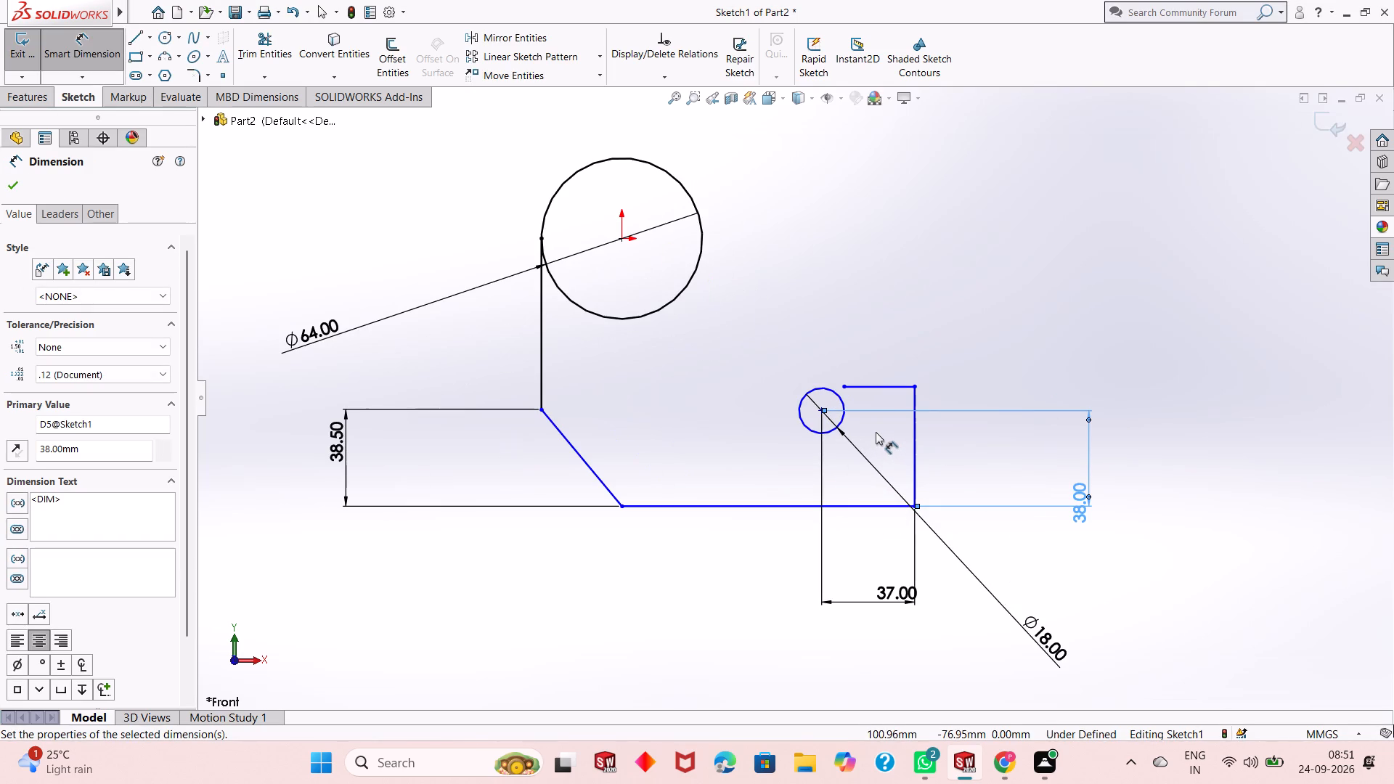
right_click(934, 306)
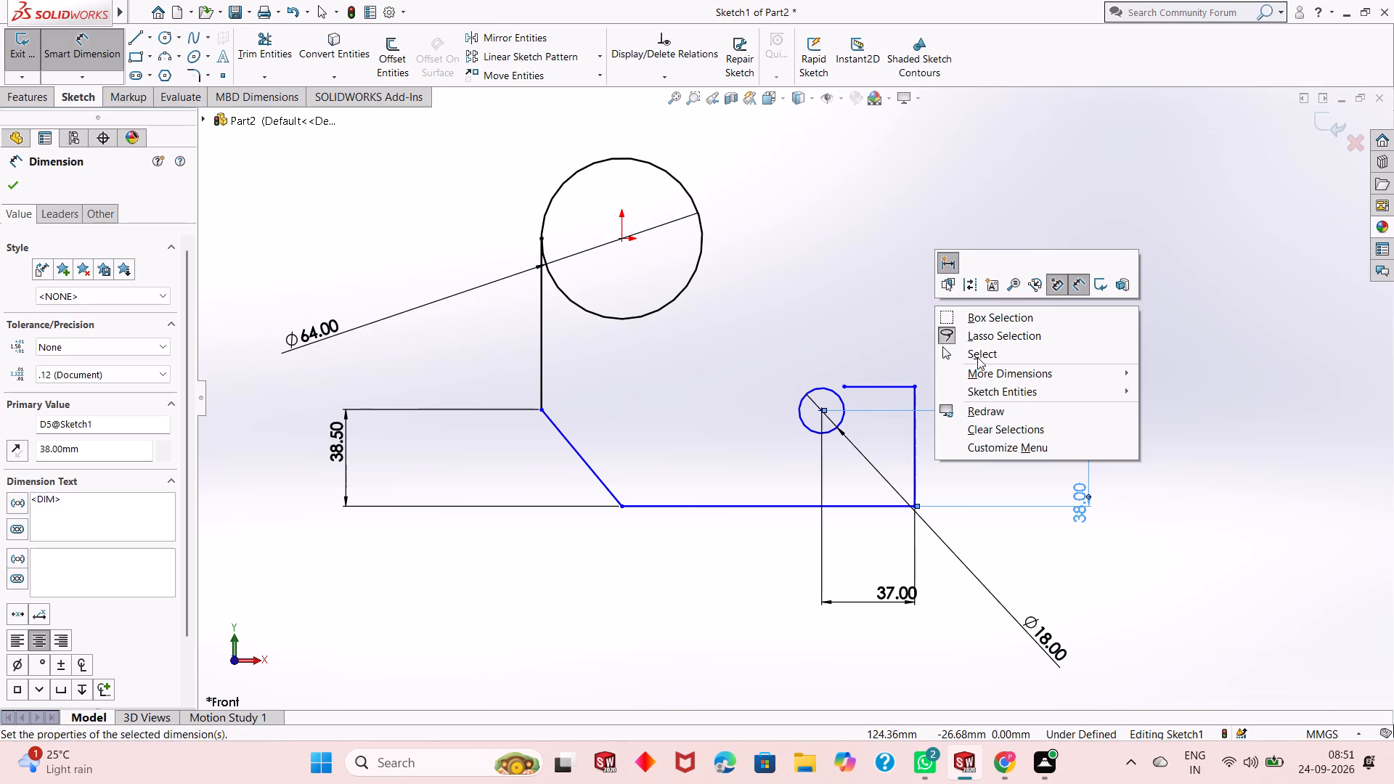
click(977, 357)
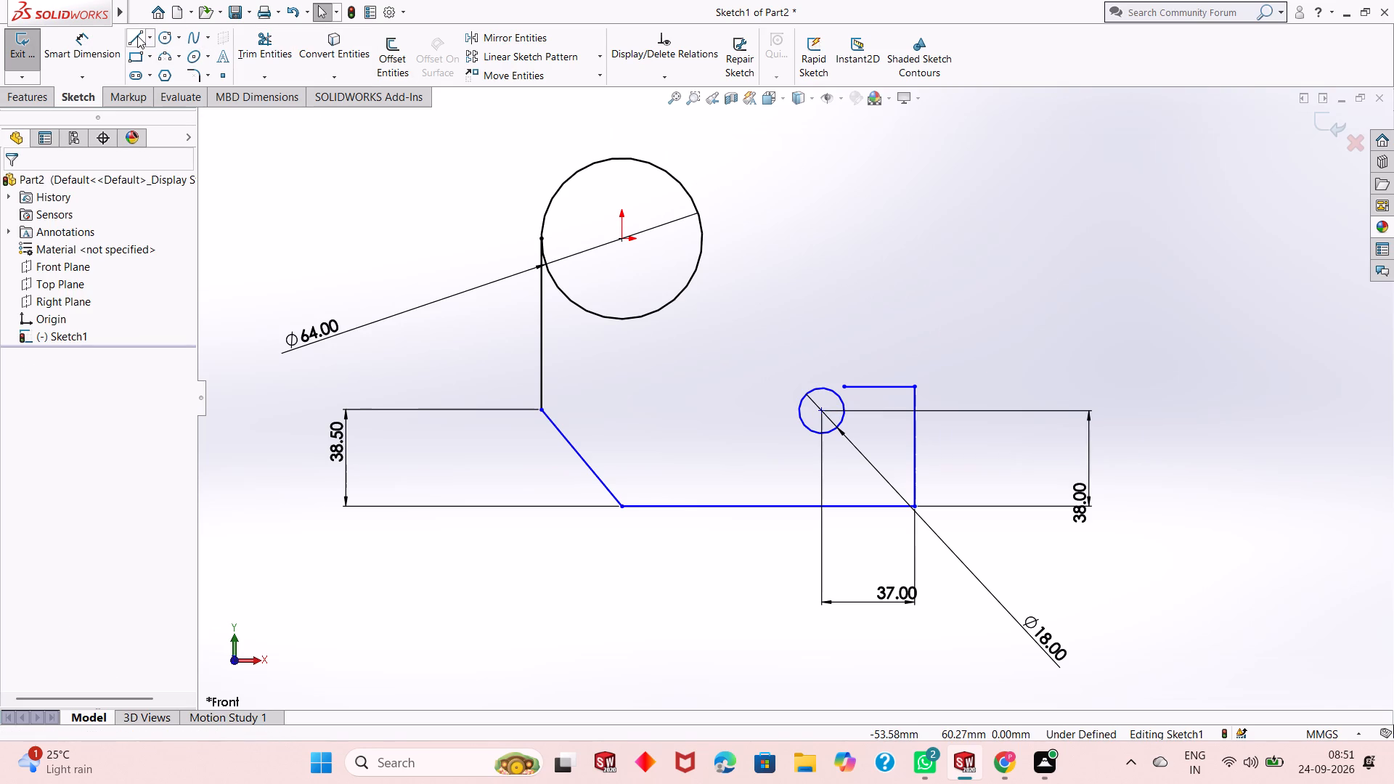
Sketch a vertical line about 9.5 mm down from the short horizontal line's free end to the 18 mm circle's nearest quadrant point.
click(137, 36)
scroll(836, 402, down, 8)
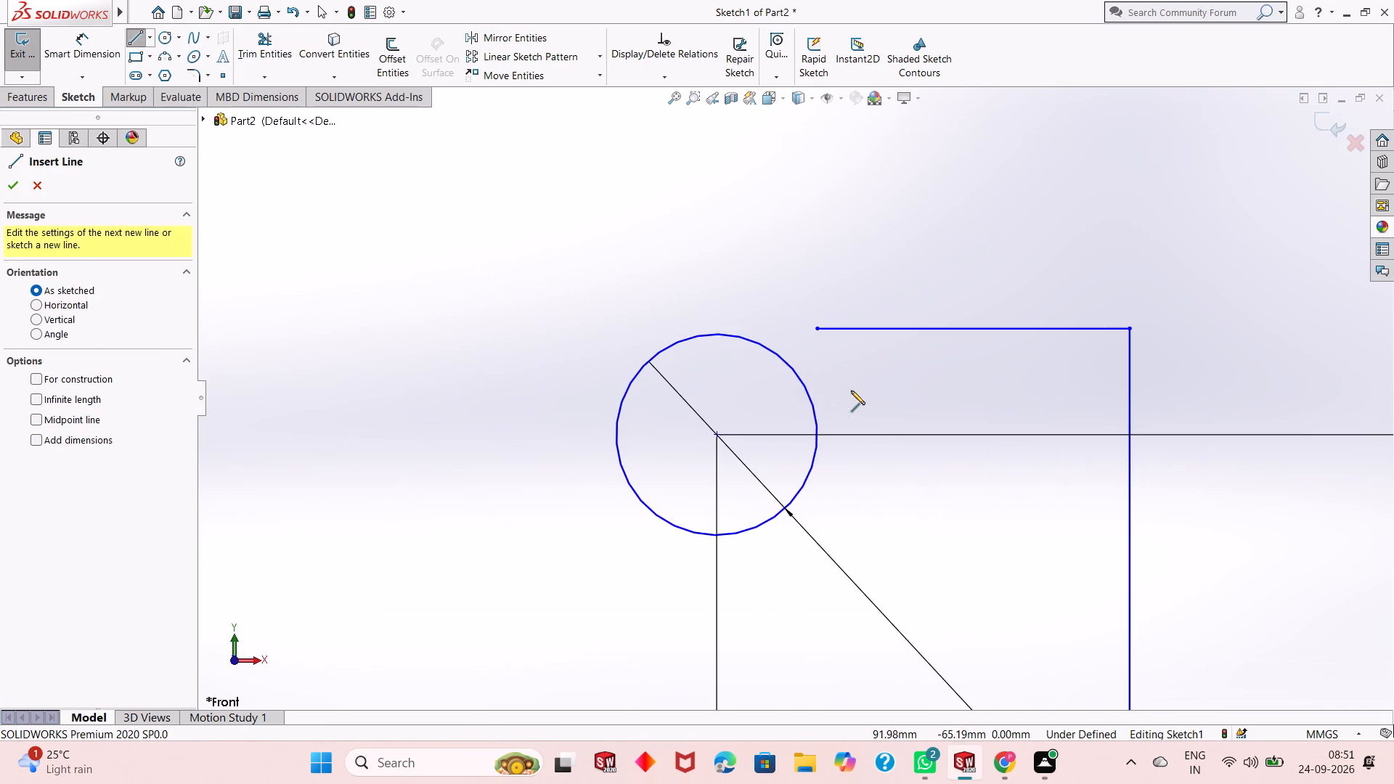
click(813, 332)
click(818, 438)
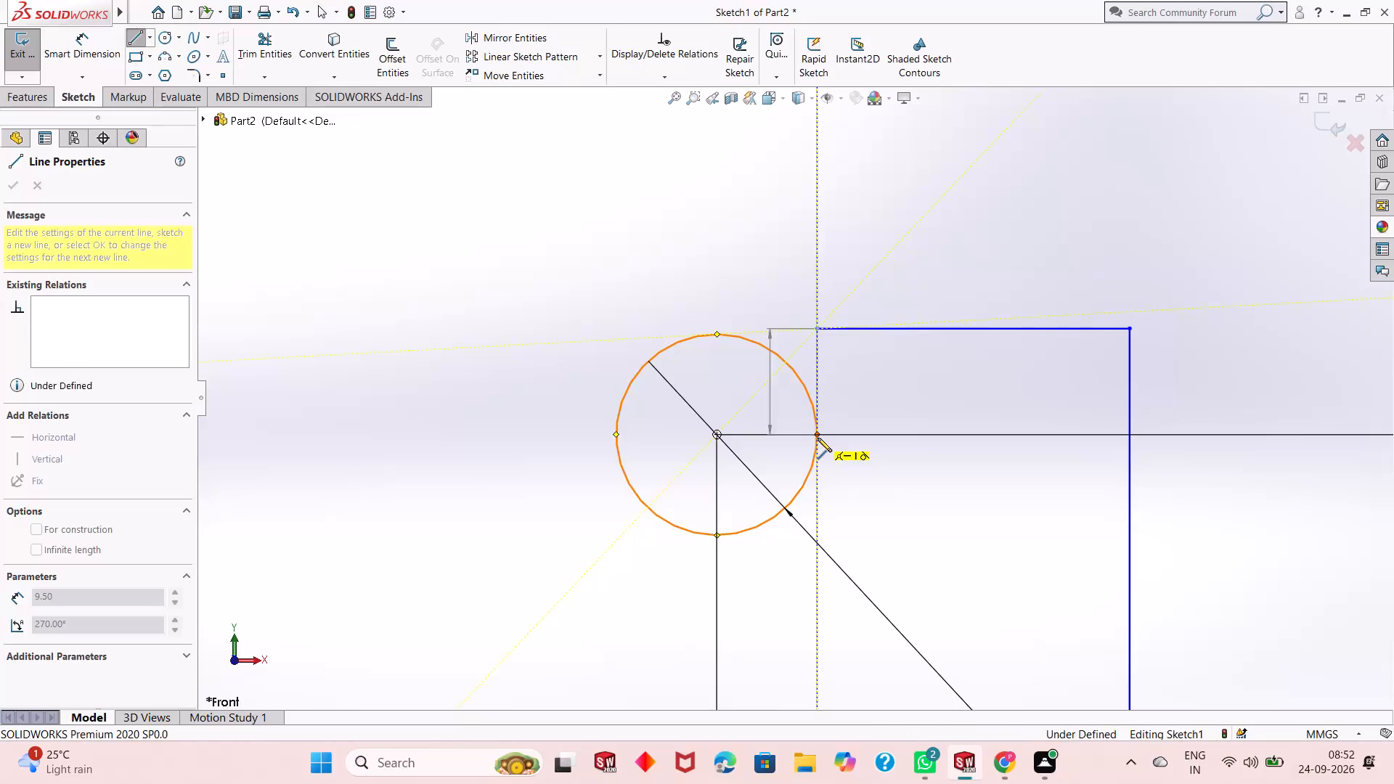
right_click(820, 438)
click(850, 452)
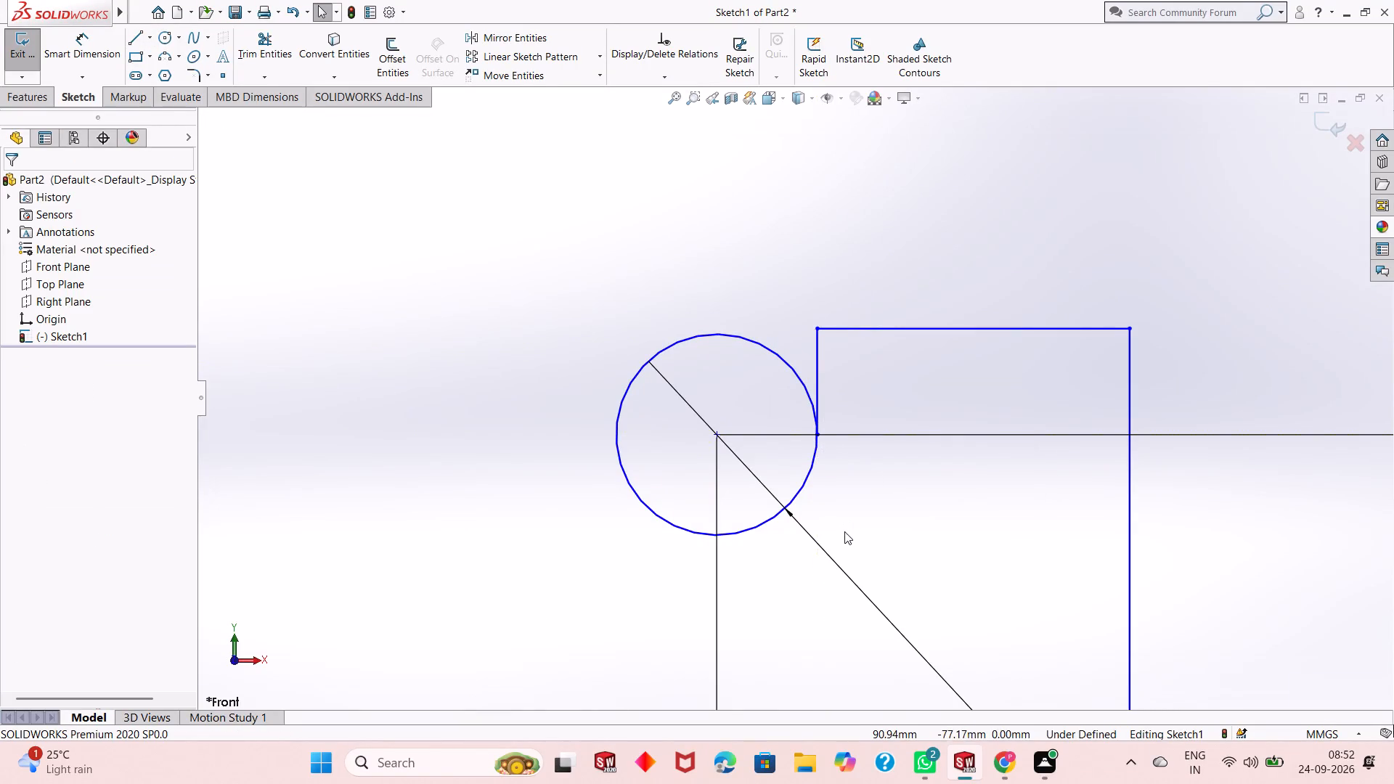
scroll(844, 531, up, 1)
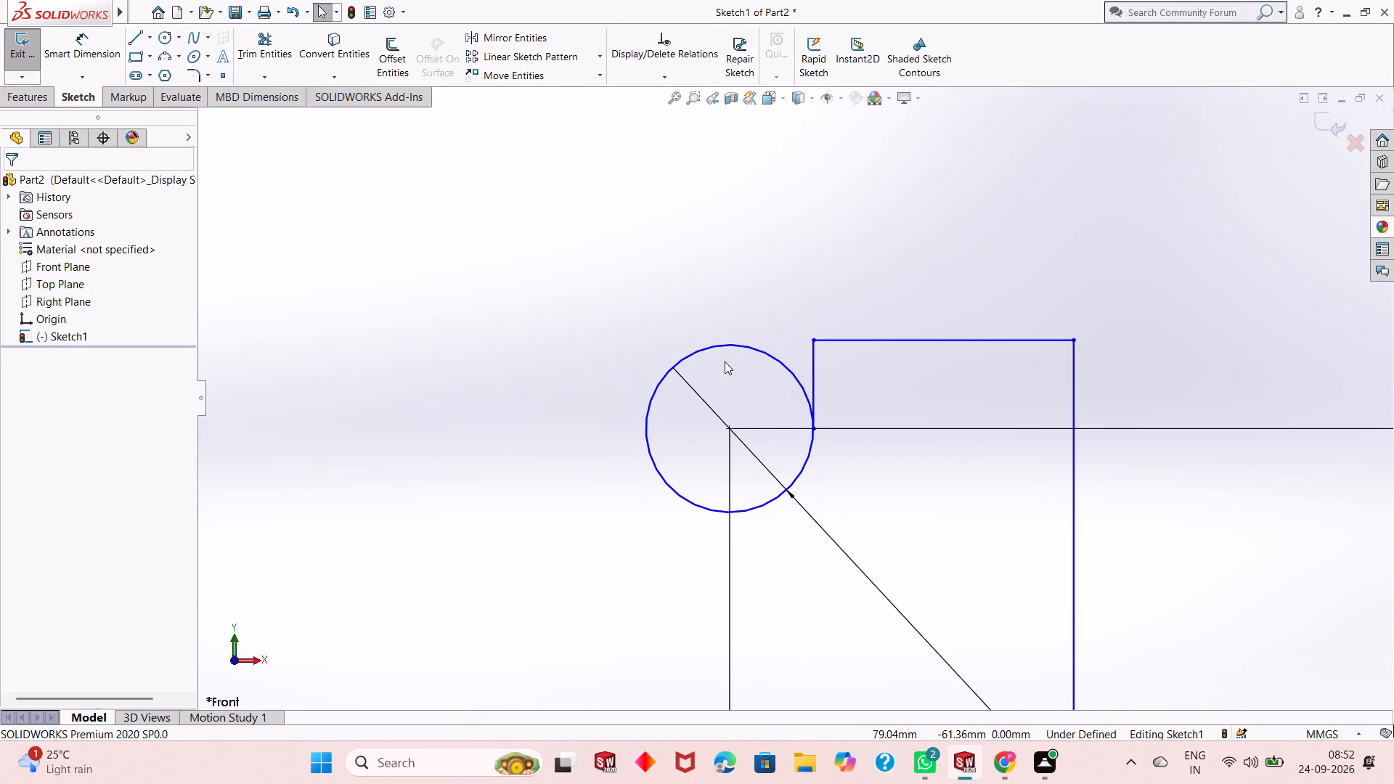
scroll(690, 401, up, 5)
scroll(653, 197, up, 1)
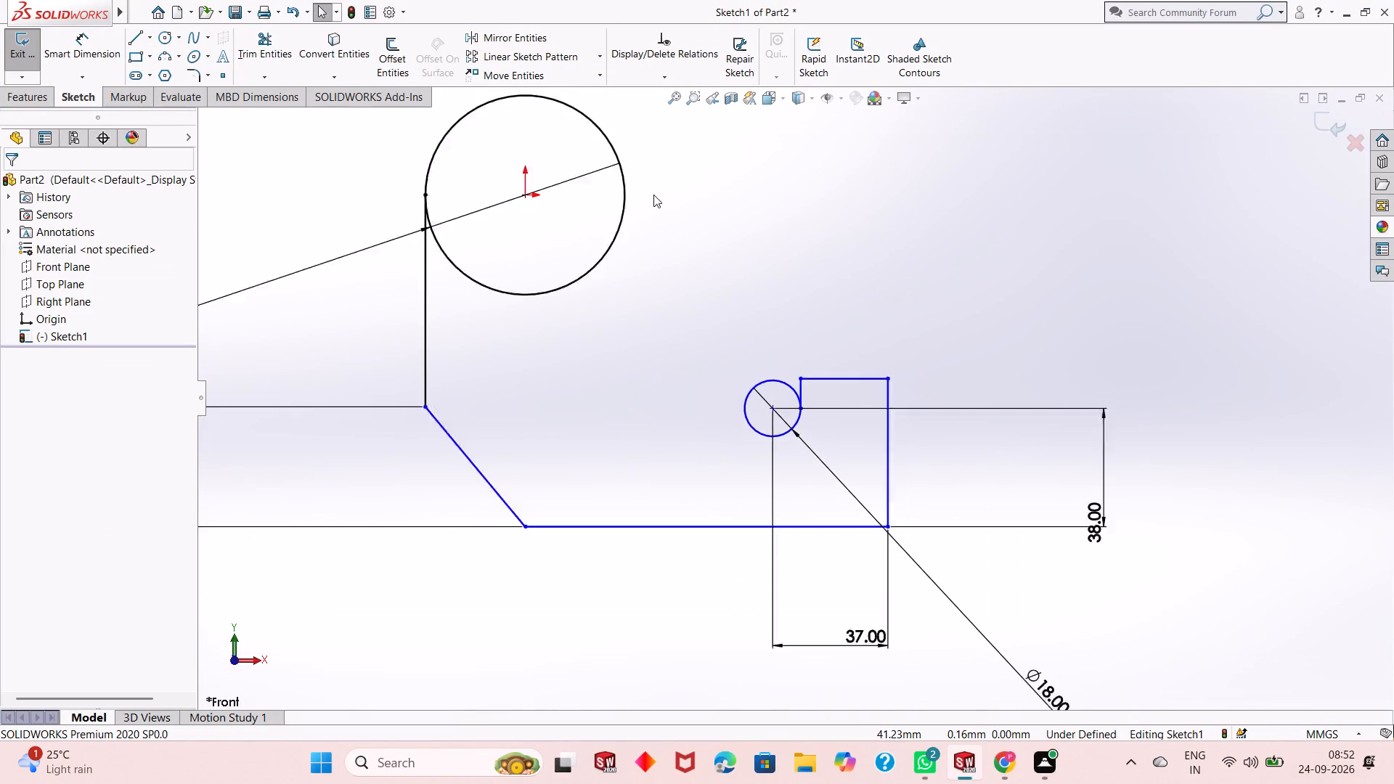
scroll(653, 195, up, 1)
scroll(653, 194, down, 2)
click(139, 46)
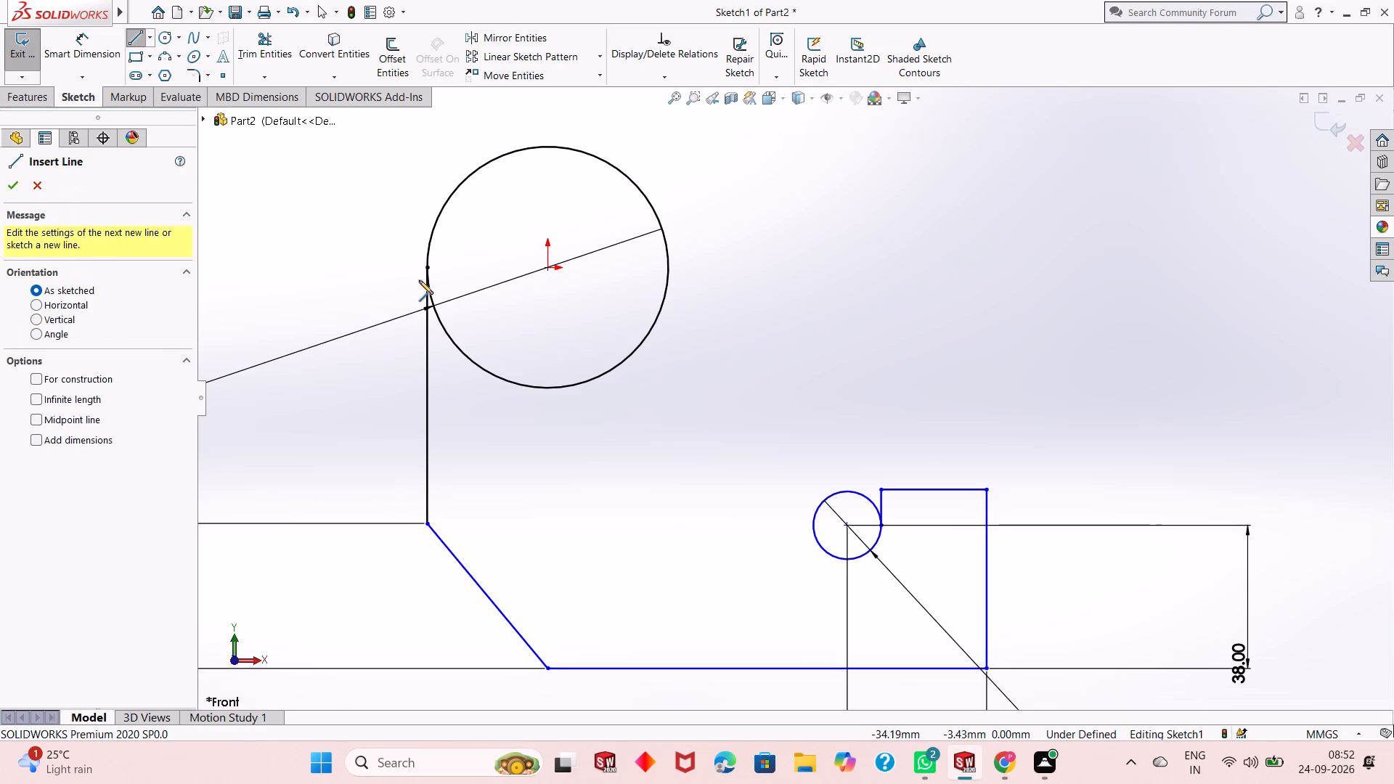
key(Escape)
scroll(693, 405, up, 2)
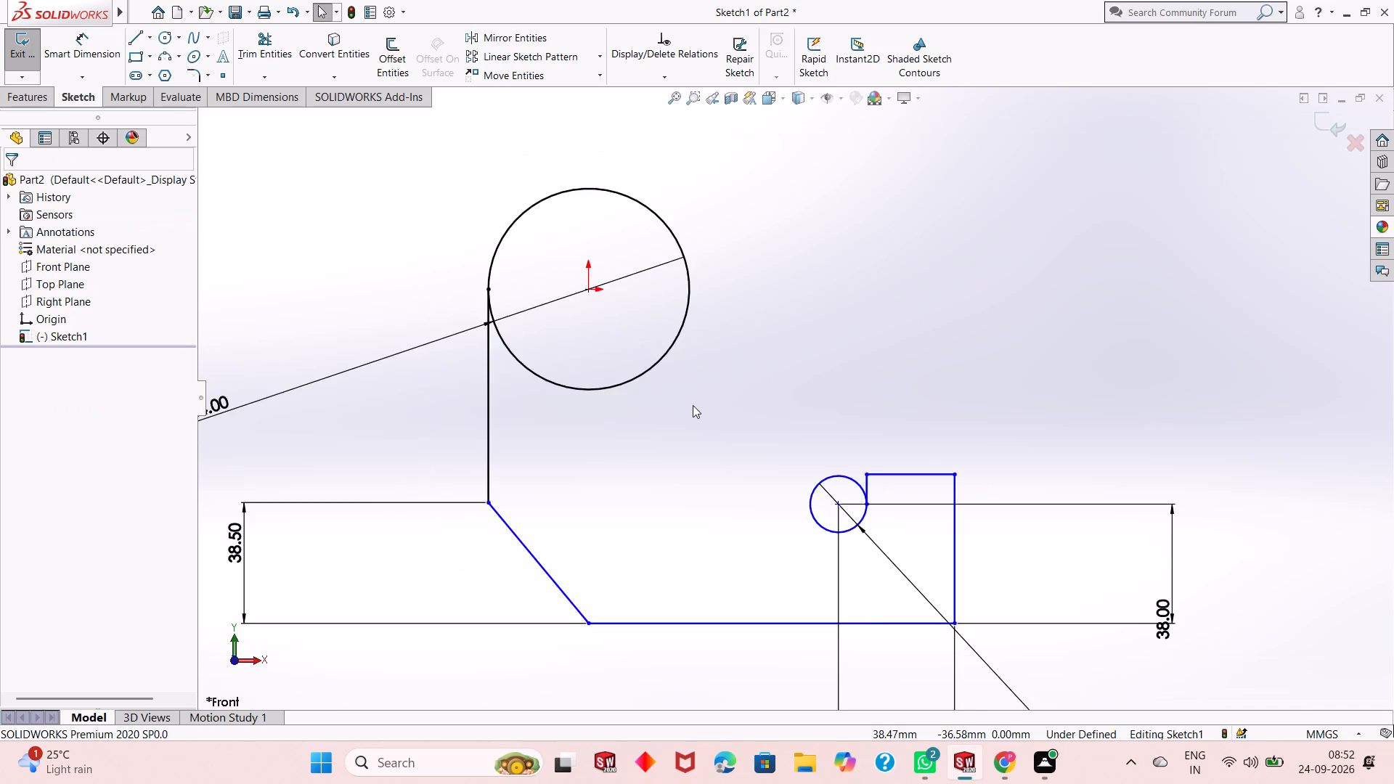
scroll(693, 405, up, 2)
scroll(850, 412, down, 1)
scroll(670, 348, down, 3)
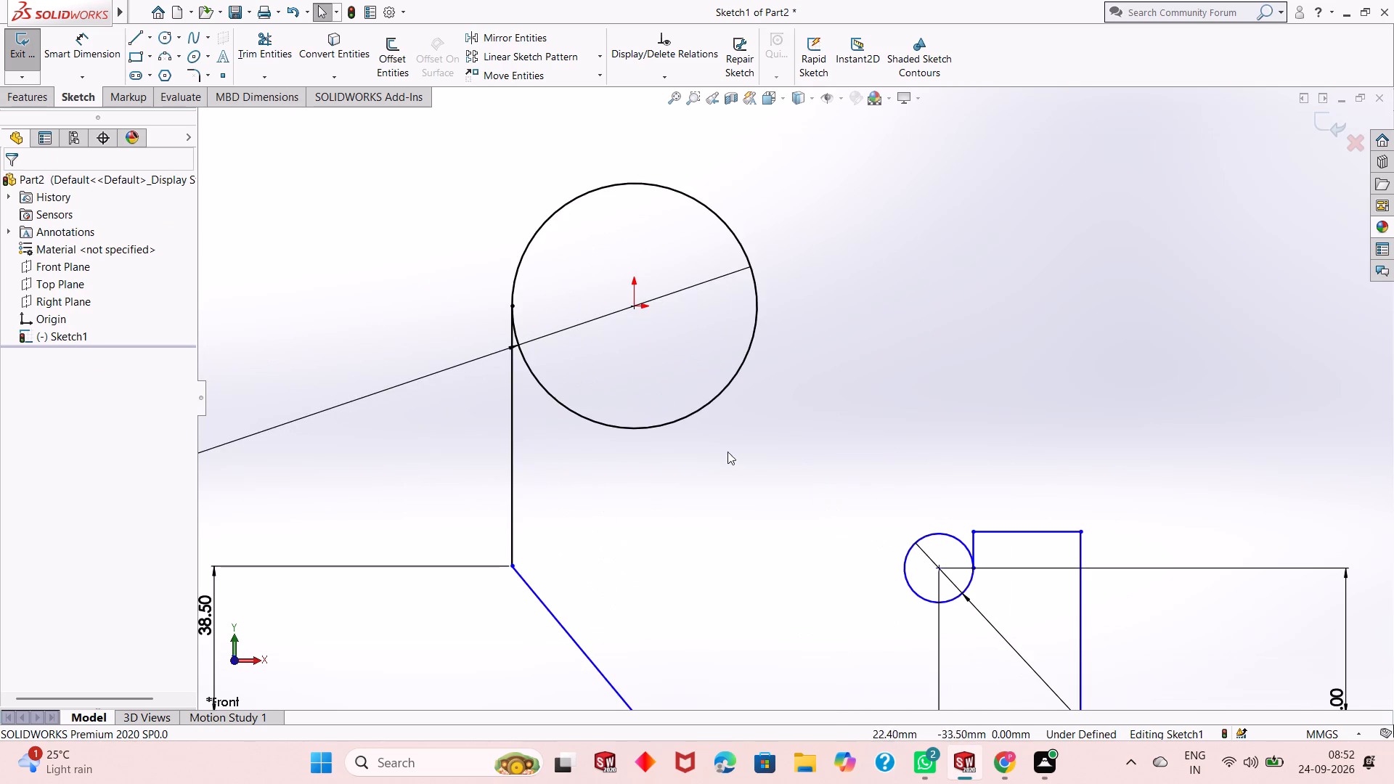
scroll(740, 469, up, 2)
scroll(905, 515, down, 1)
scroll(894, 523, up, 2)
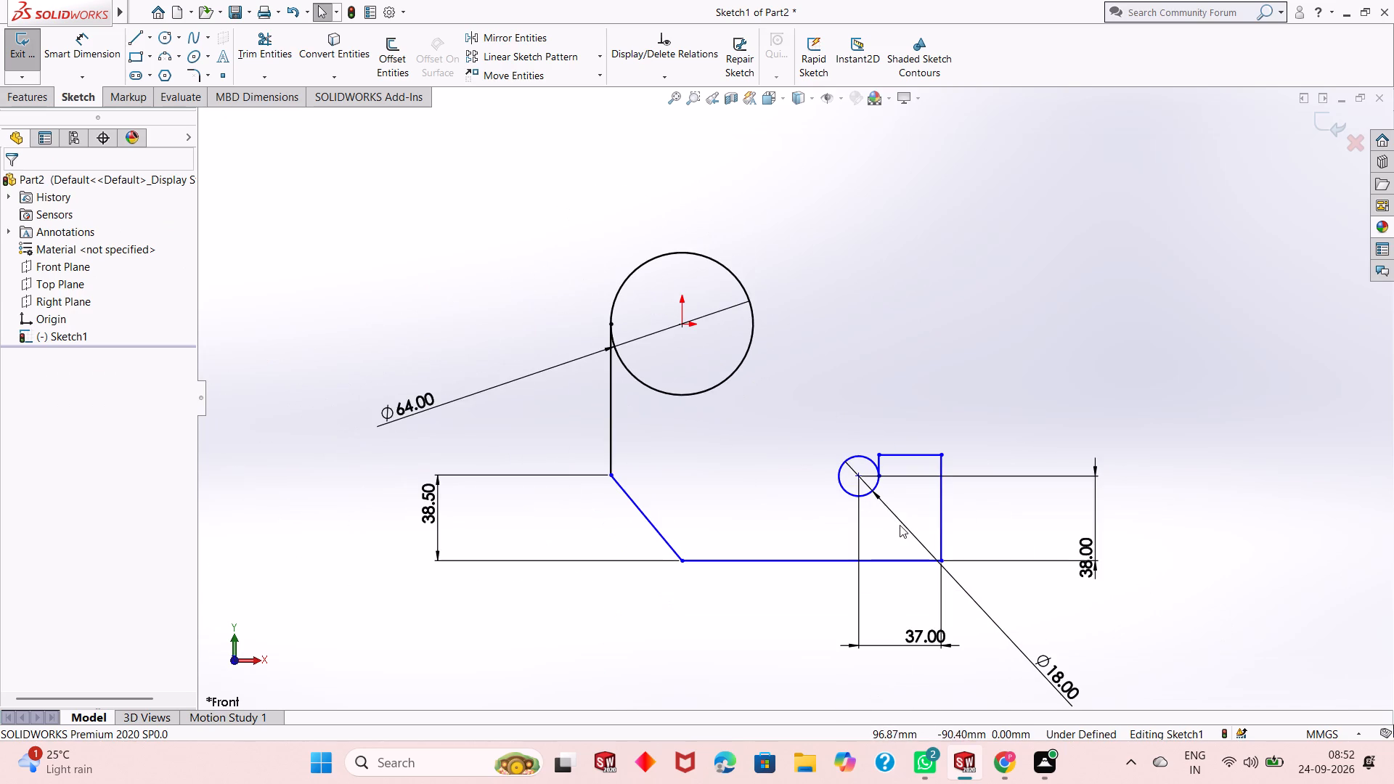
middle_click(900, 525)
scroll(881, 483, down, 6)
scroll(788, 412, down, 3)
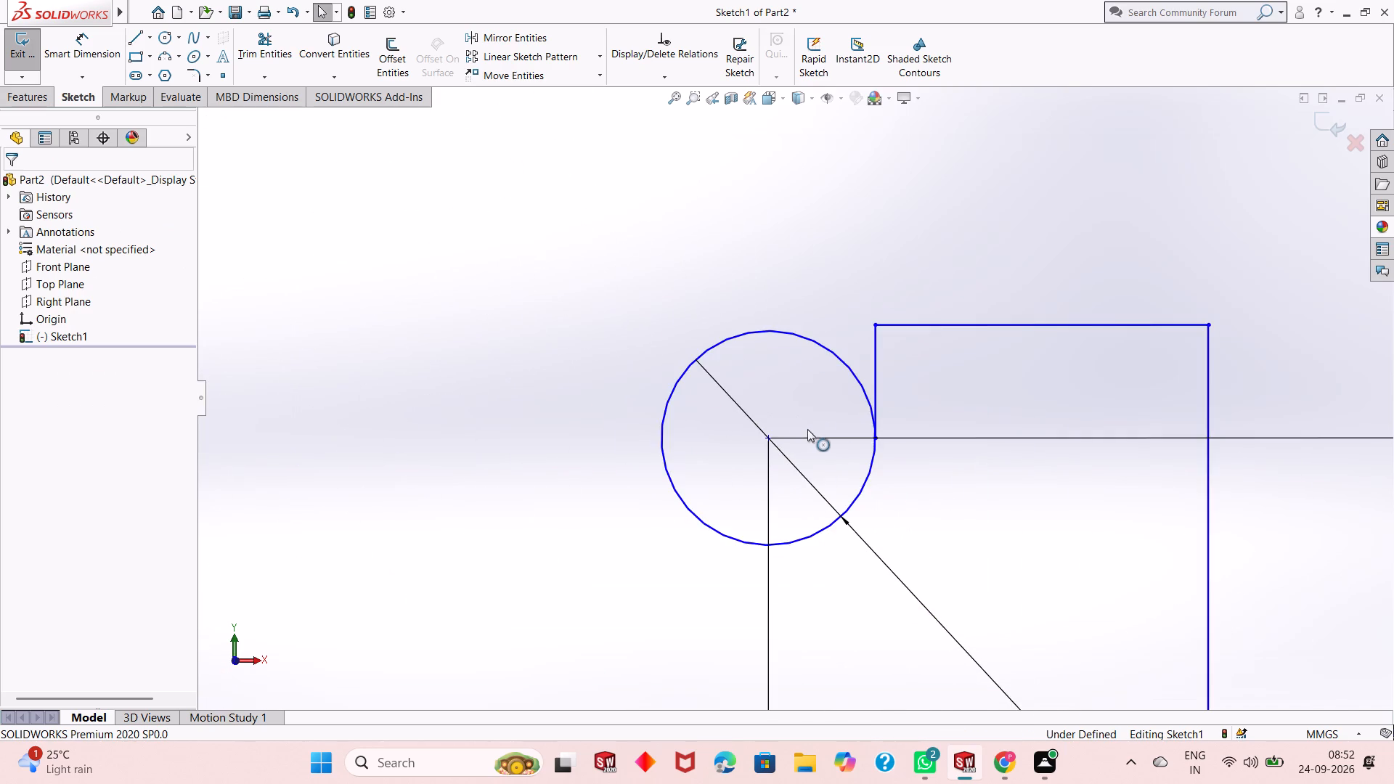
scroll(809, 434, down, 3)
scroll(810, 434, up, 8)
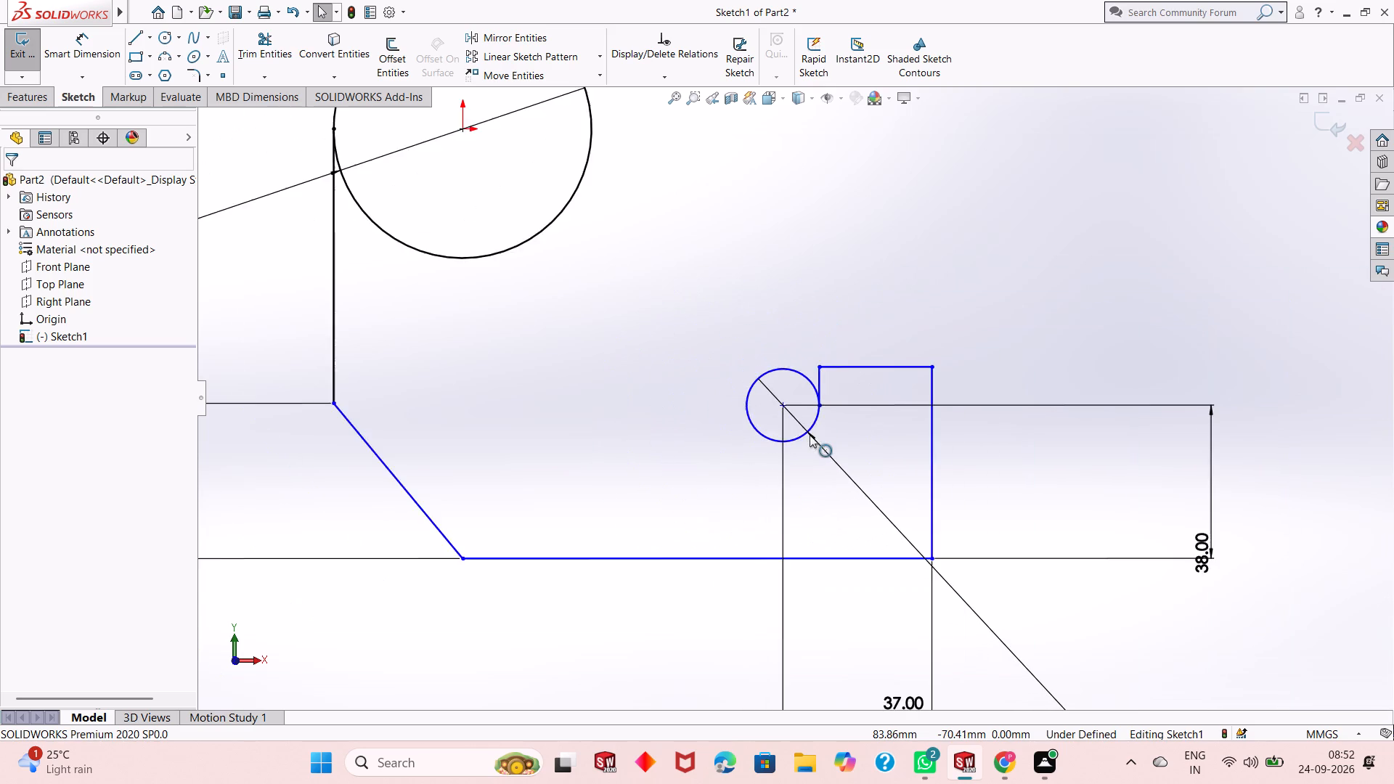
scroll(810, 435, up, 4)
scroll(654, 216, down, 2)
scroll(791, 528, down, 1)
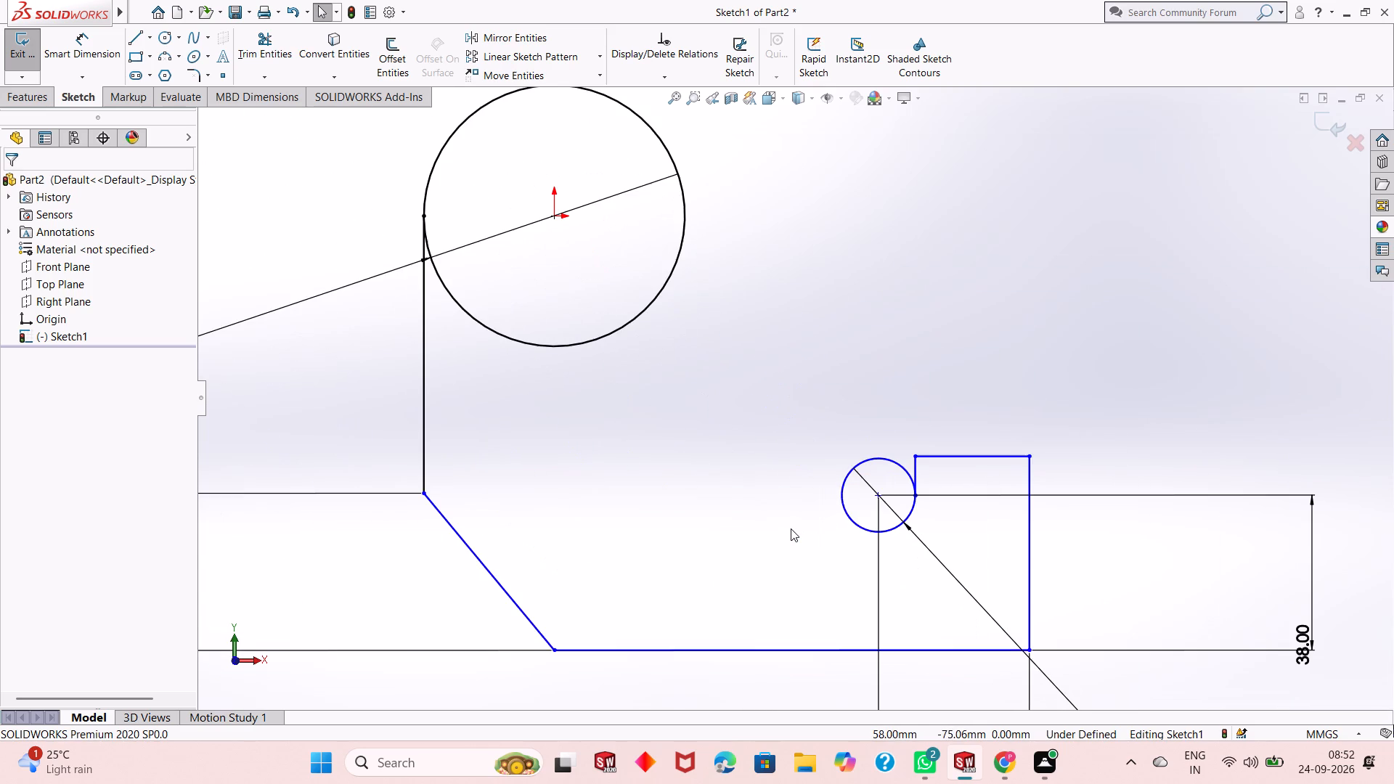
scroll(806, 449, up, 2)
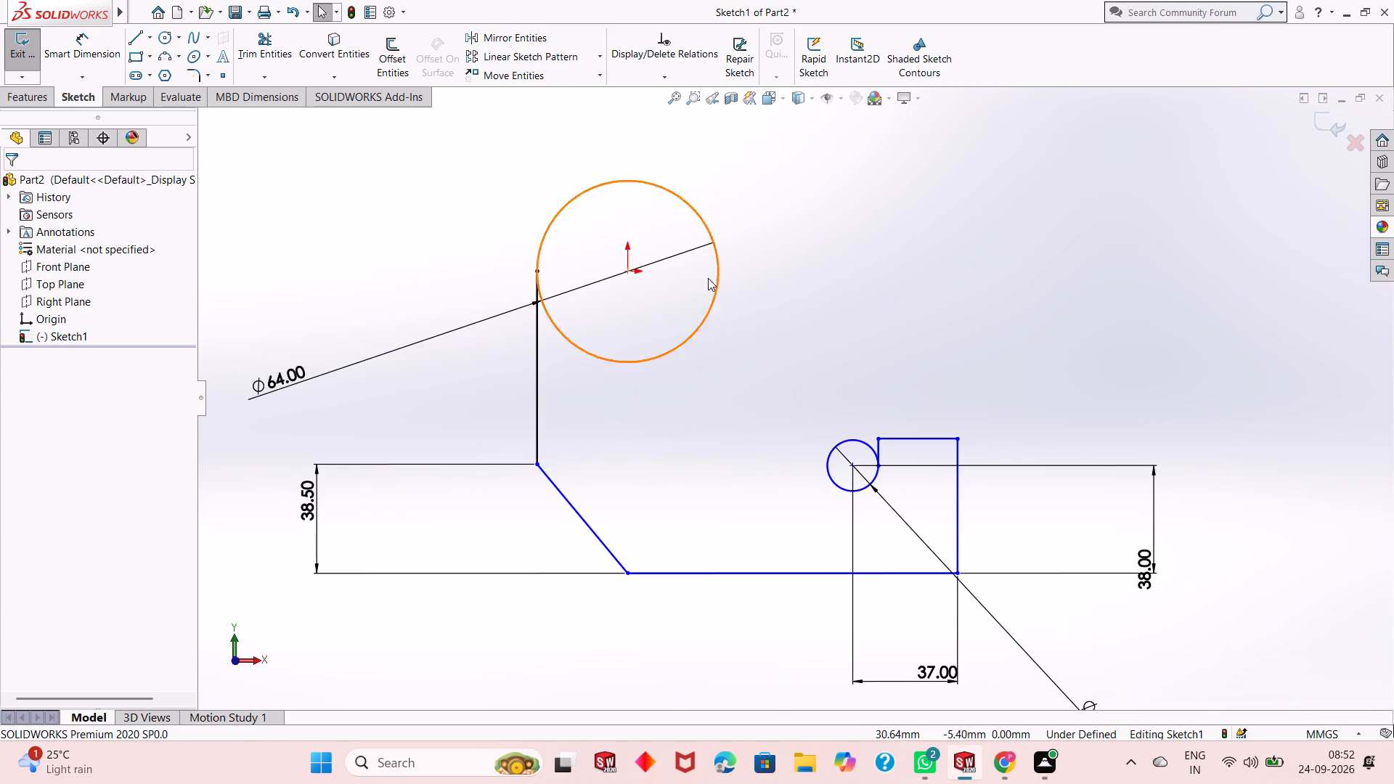
Sketch a circle of about 11.3 mm radius between the 64 mm and 18 mm circles, just outside the 64 mm circle.
click(163, 45)
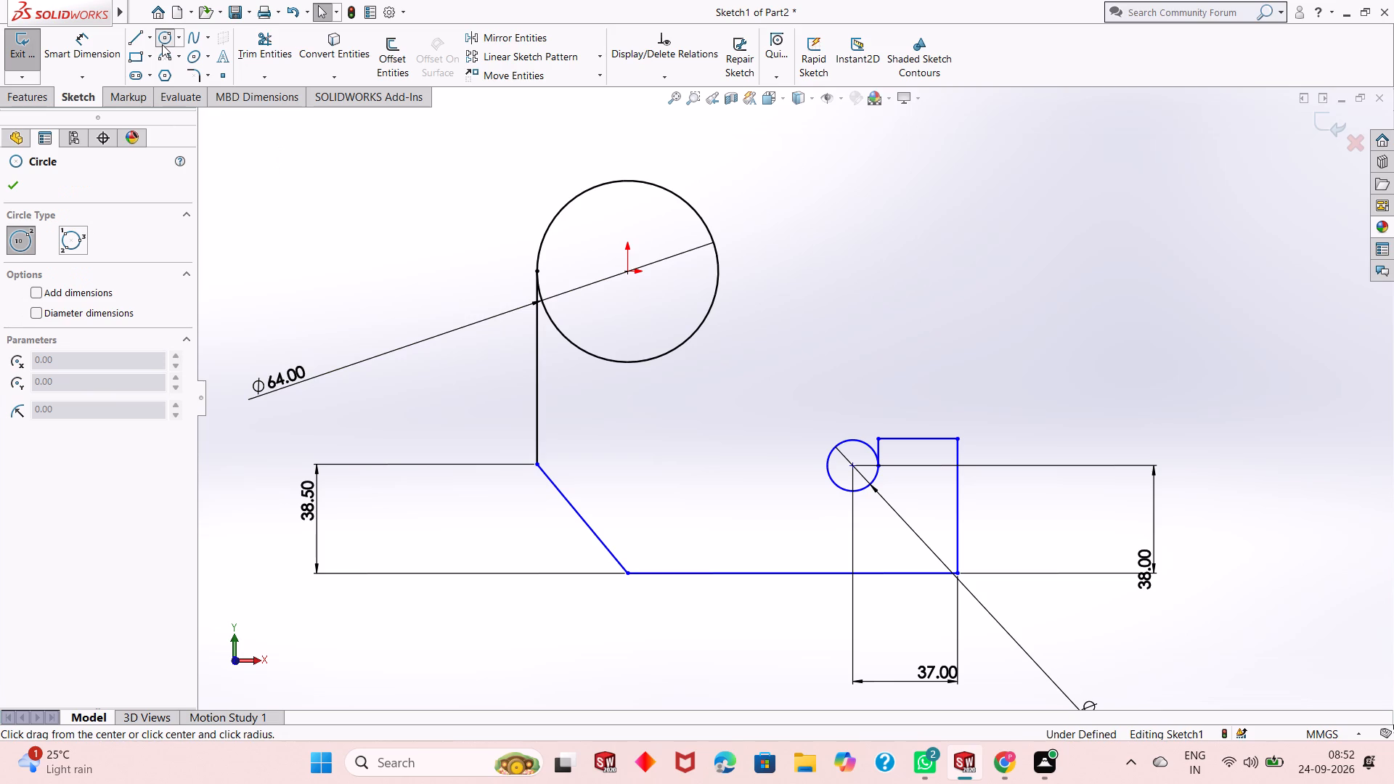
click(725, 372)
click(735, 403)
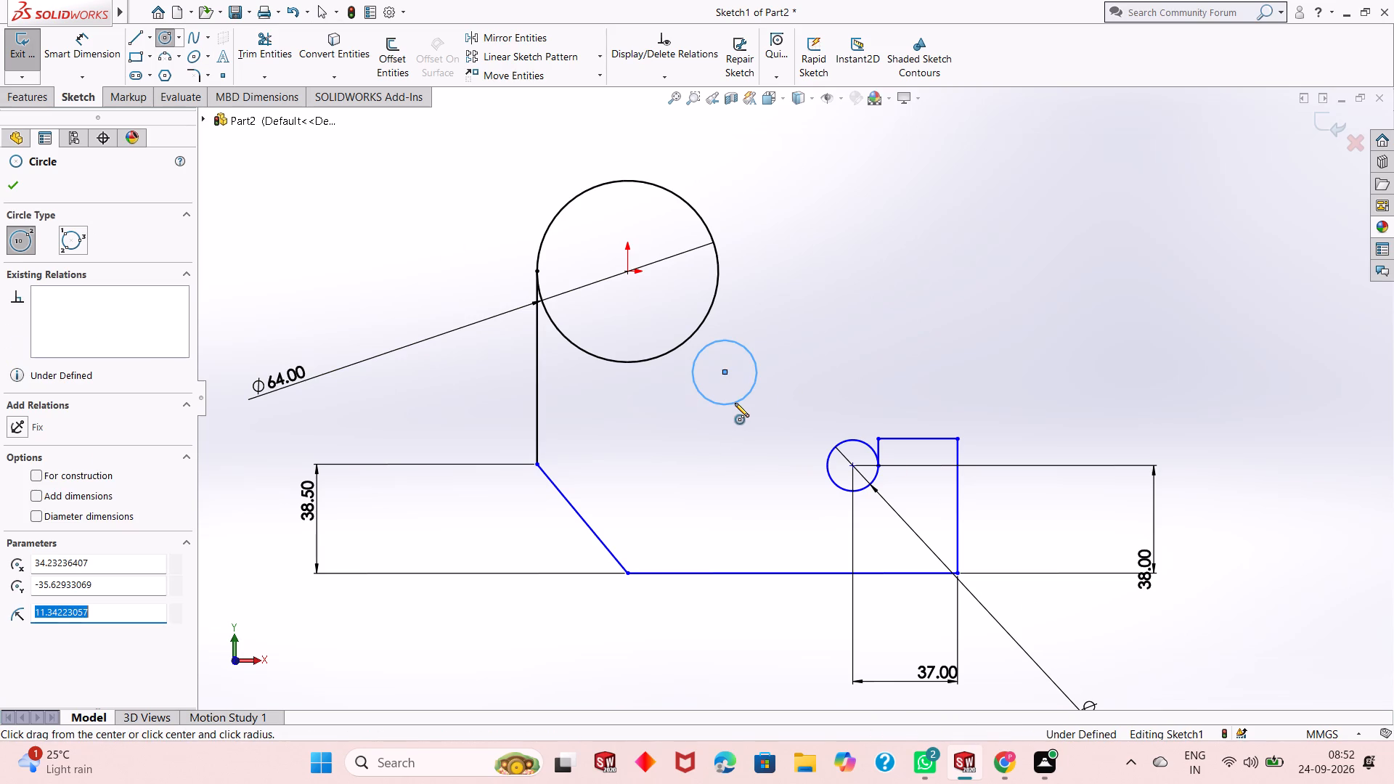
right_click(276, 303)
click(291, 316)
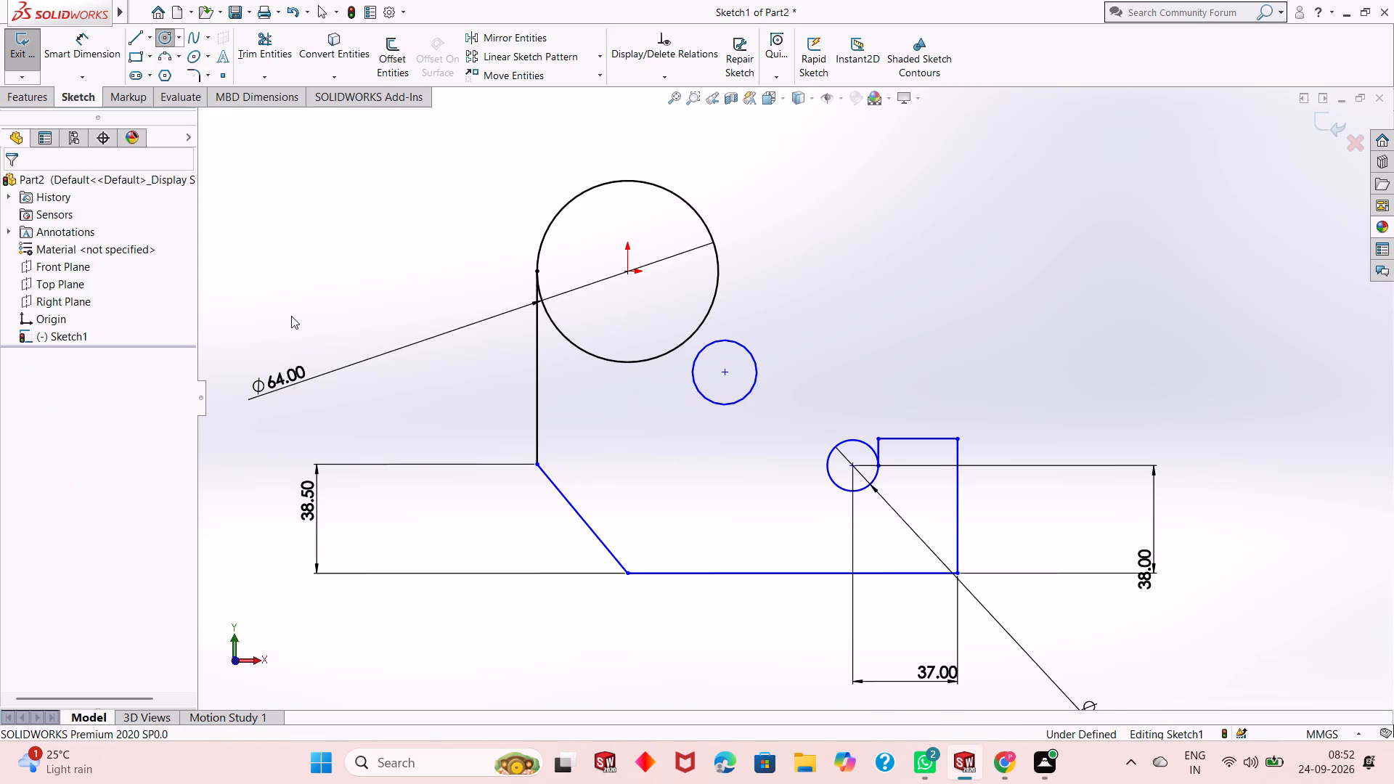
Dimension the diameter of the circle just outside the 64 mm circle as 16 mm.
click(87, 62)
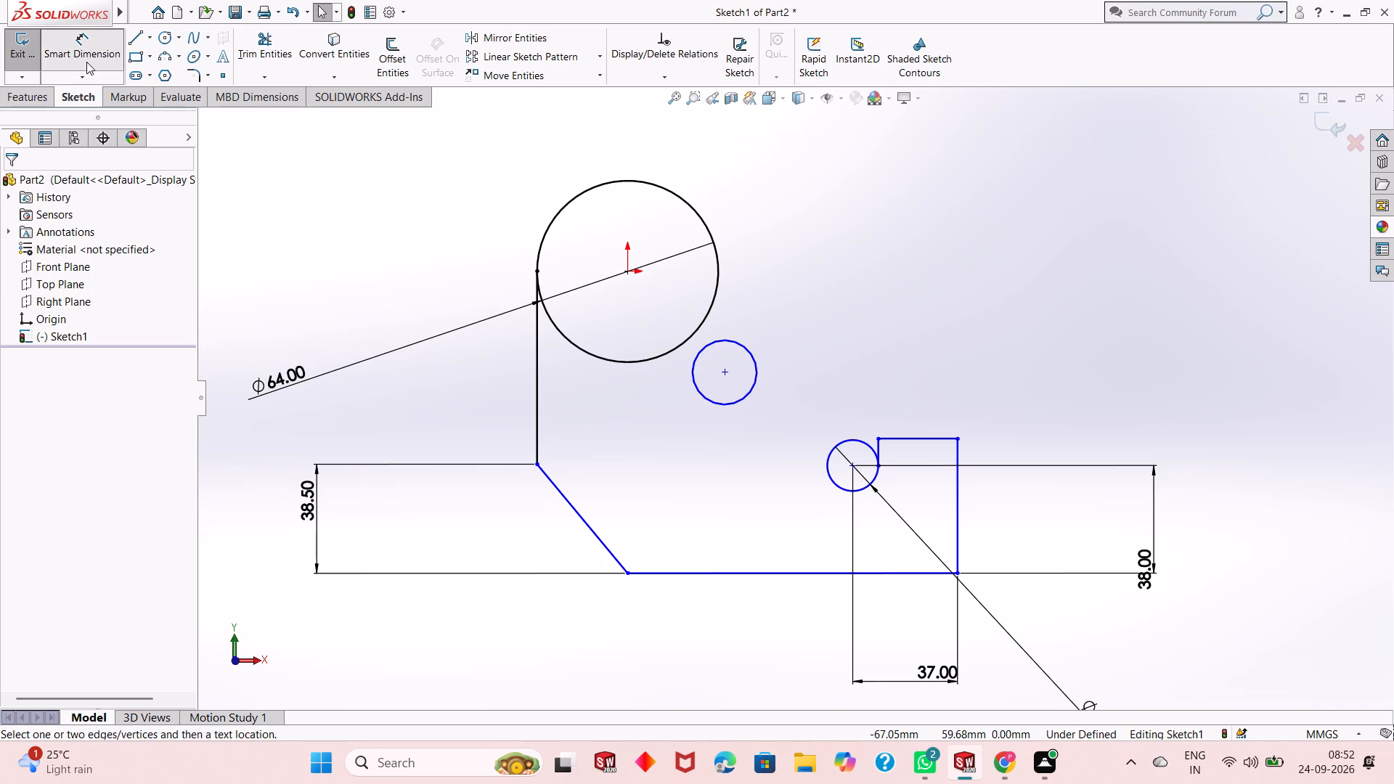
click(717, 405)
click(501, 613)
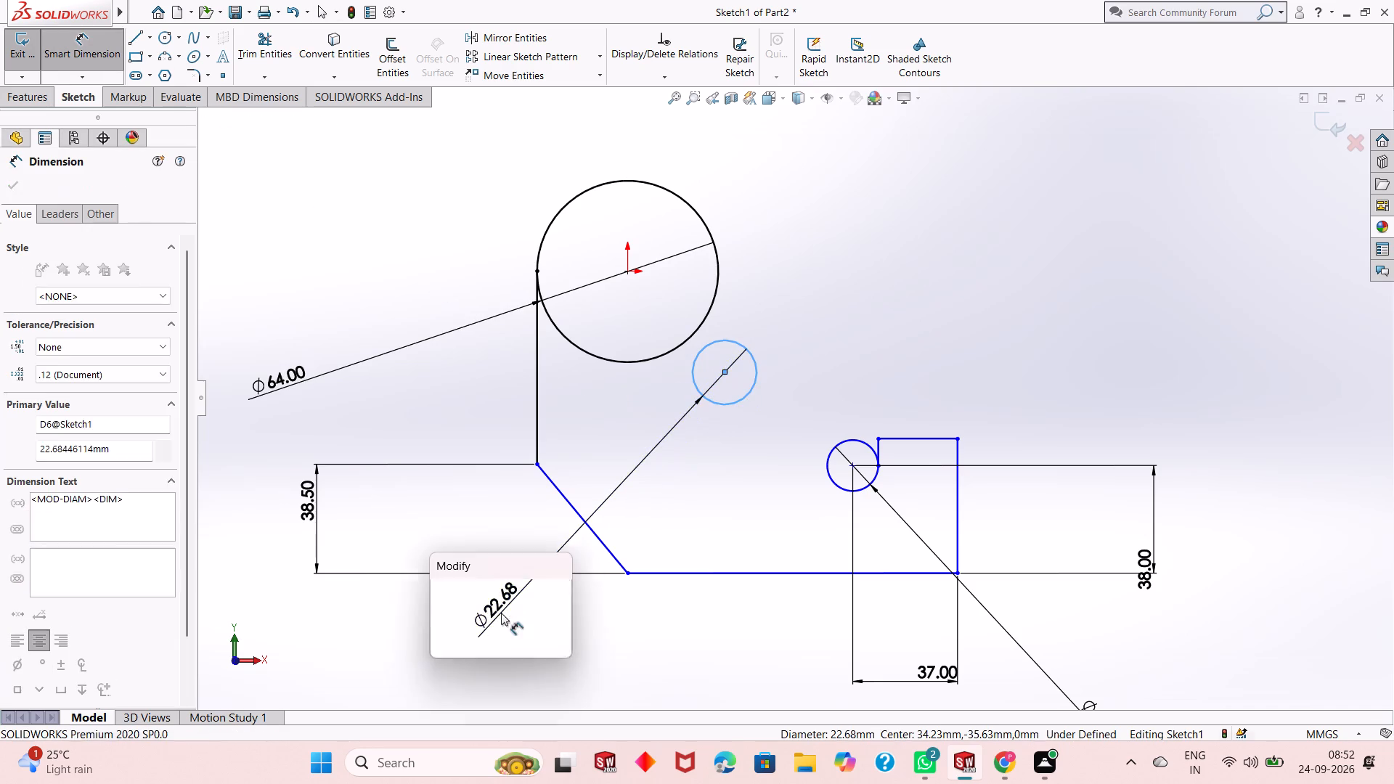
text(16)
key(Return)
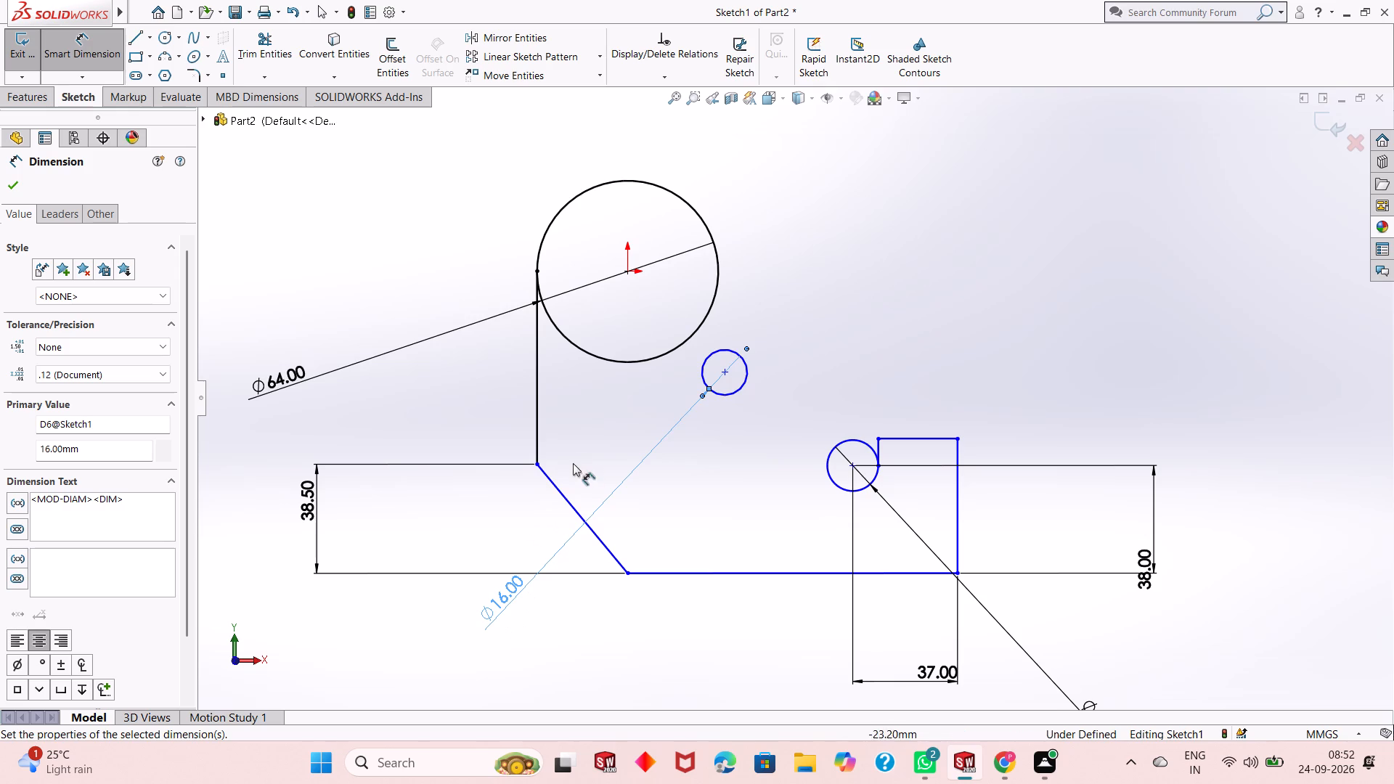
Dimension the vertical distance from the 16 mm circle's centre to the horizontal base line as 75 mm.
click(723, 374)
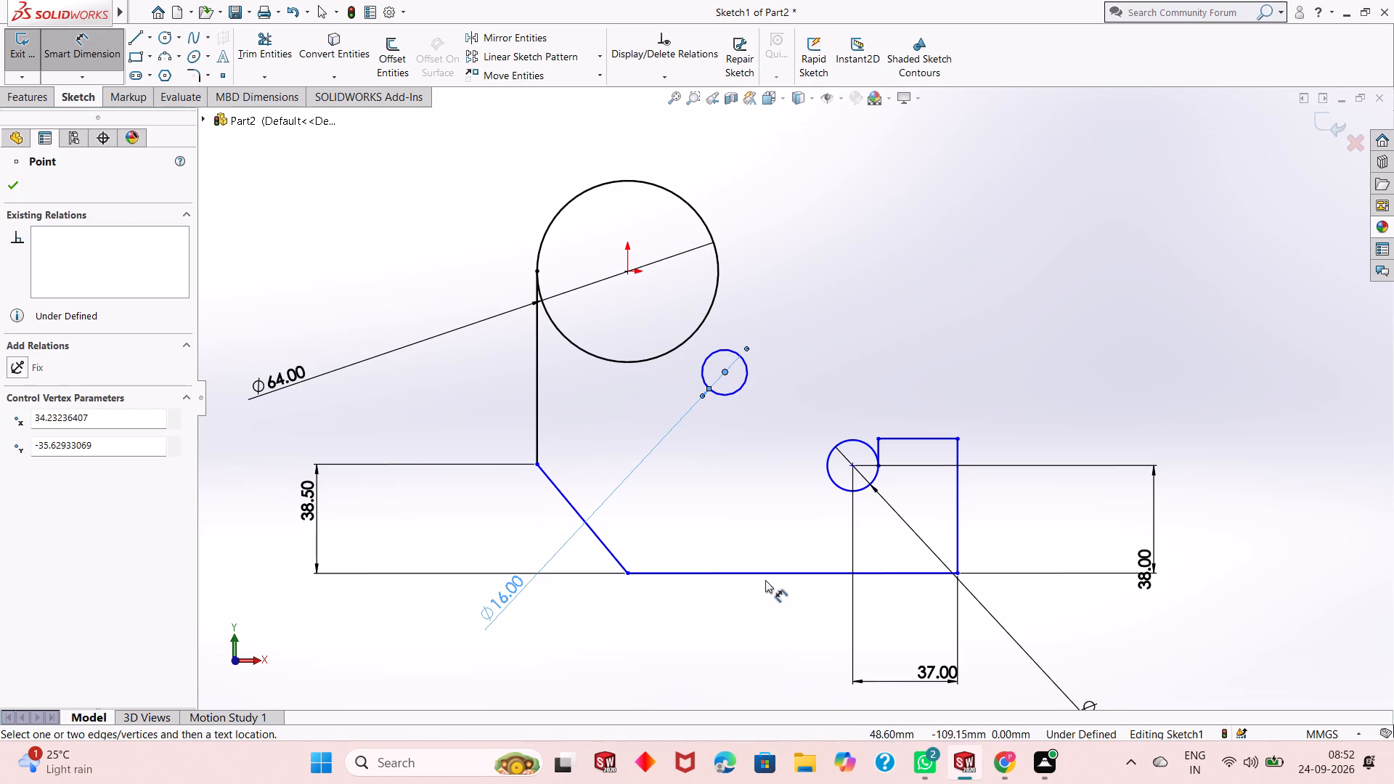
click(761, 573)
click(1183, 551)
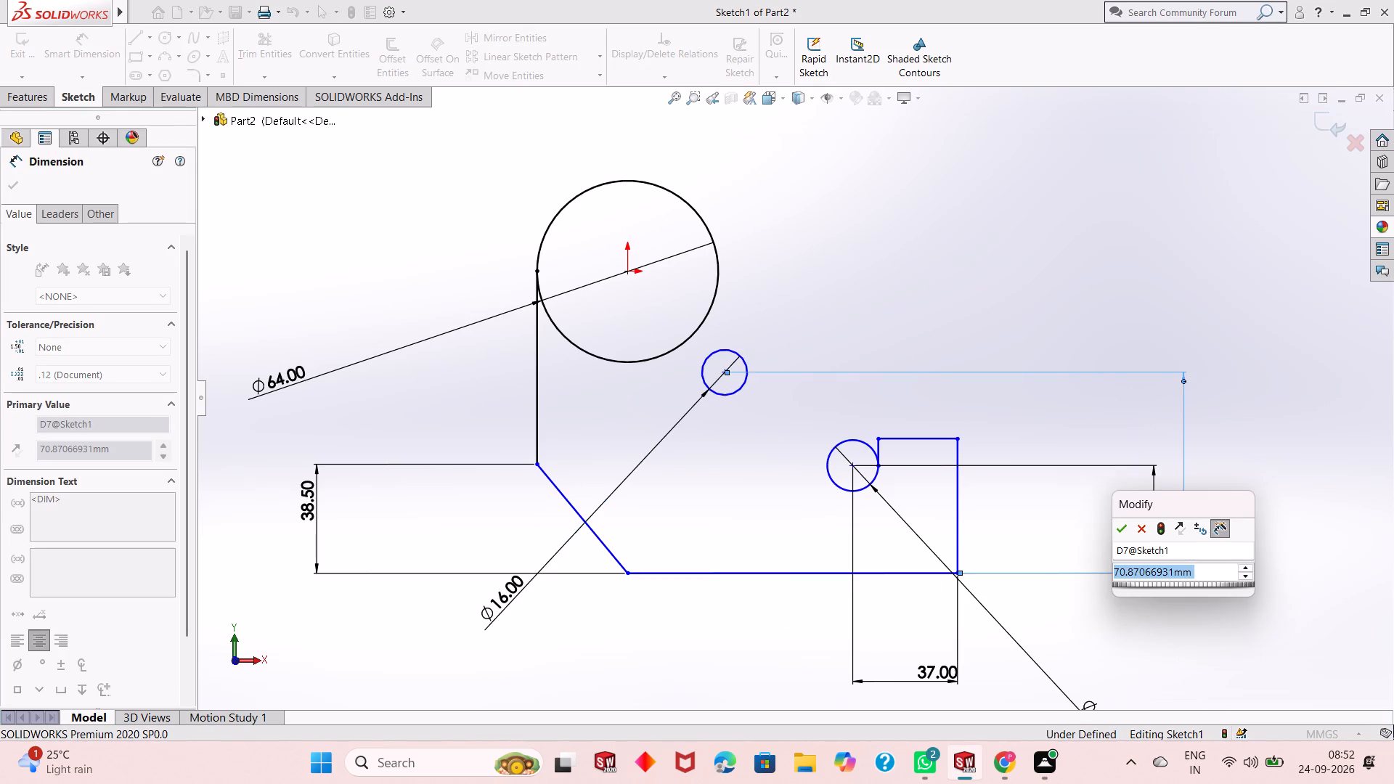
text(75)
key(Return)
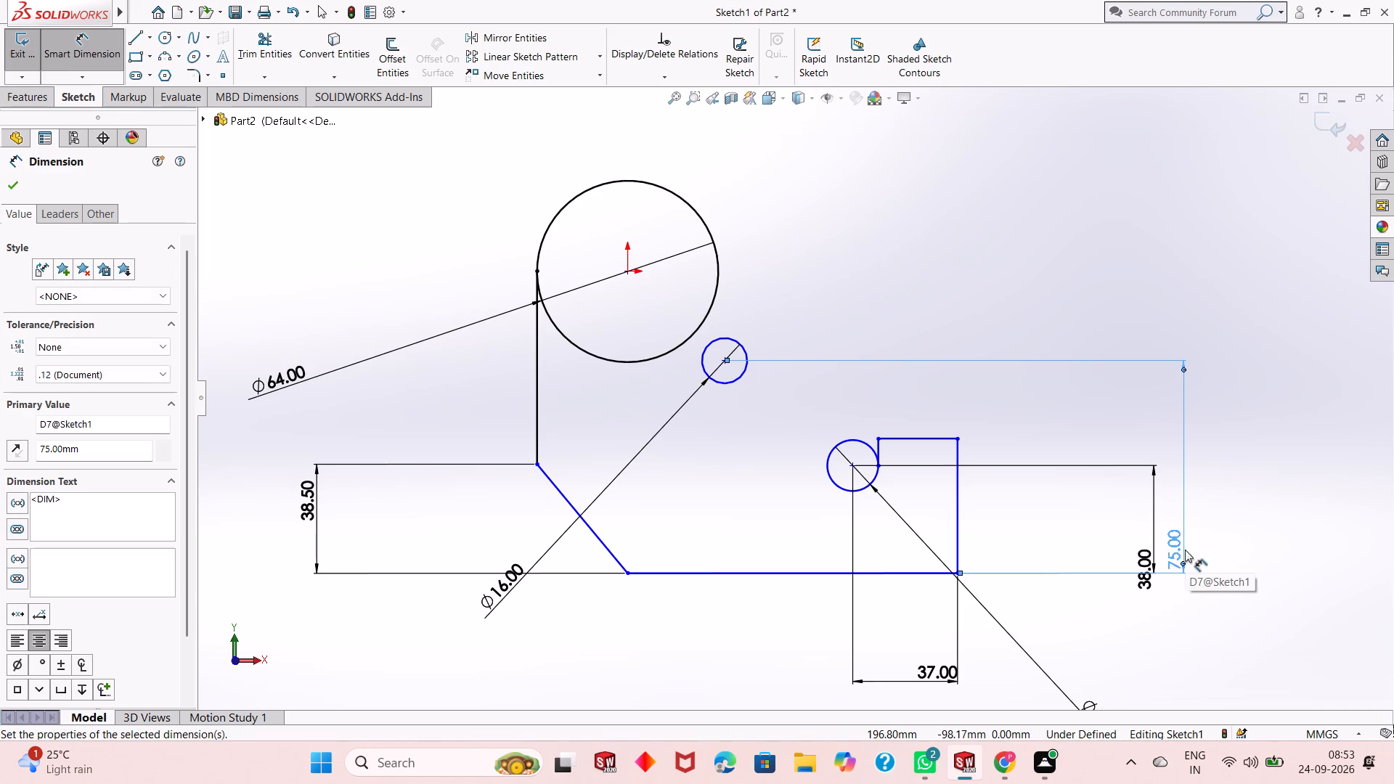
Dimension the horizontal distance from the 16 mm circle's centre to the long vertical end line as 88 mm.
click(722, 361)
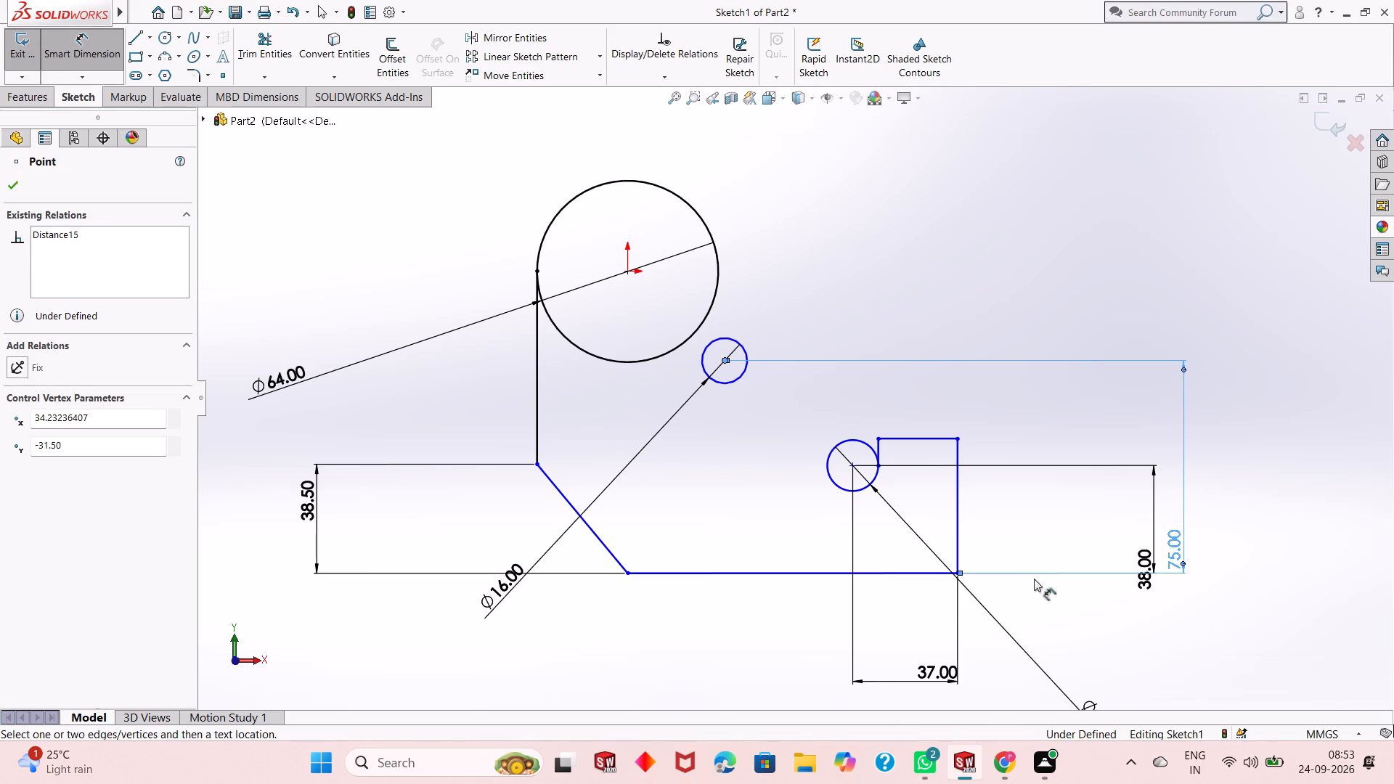
click(955, 515)
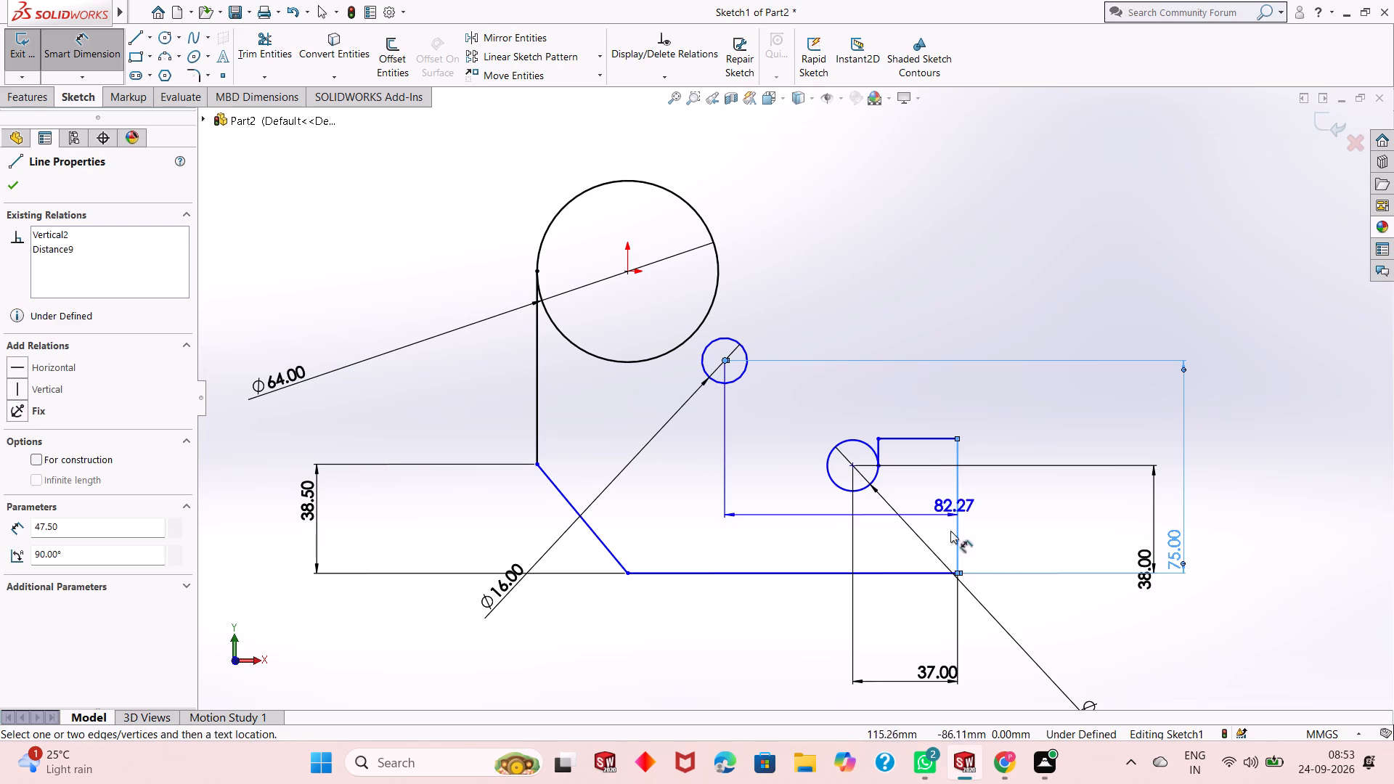
click(906, 642)
text(88)
key(Return)
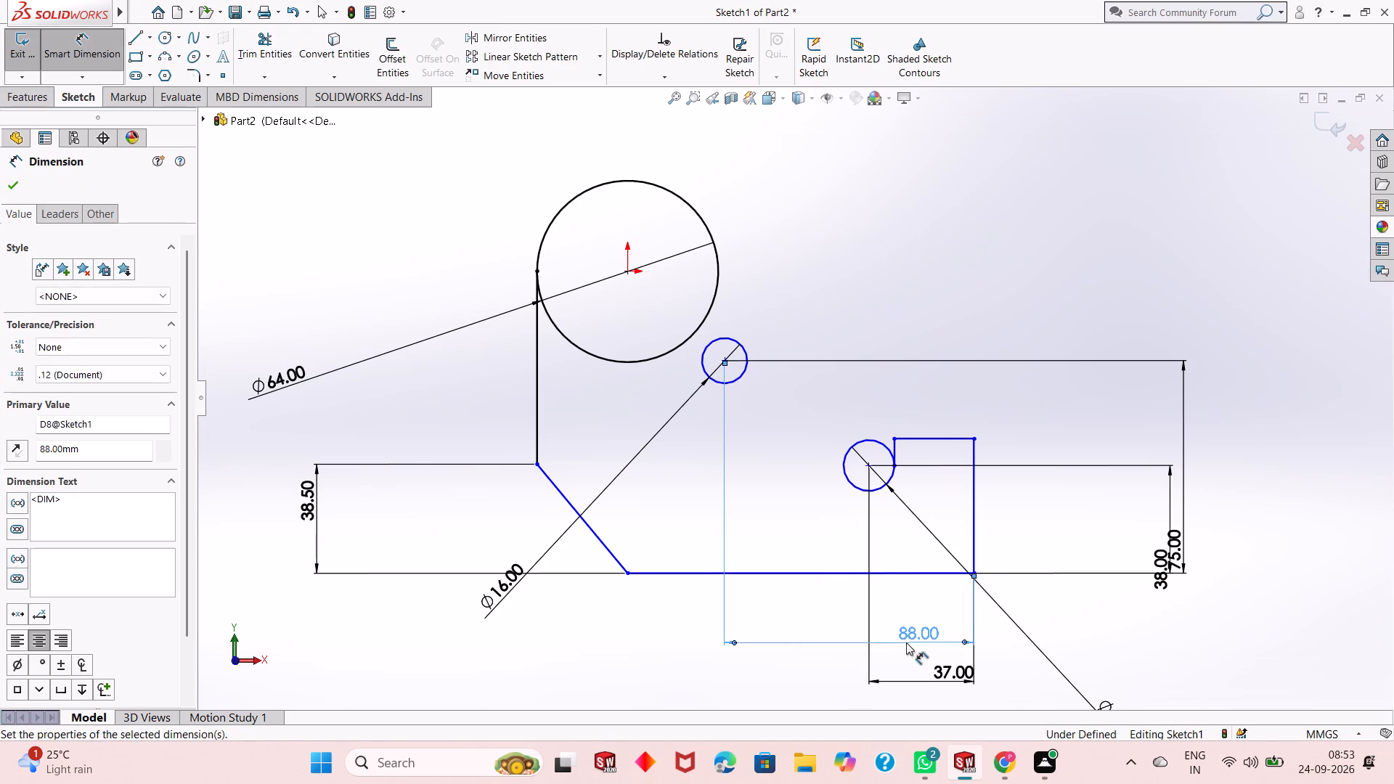
right_click(892, 249)
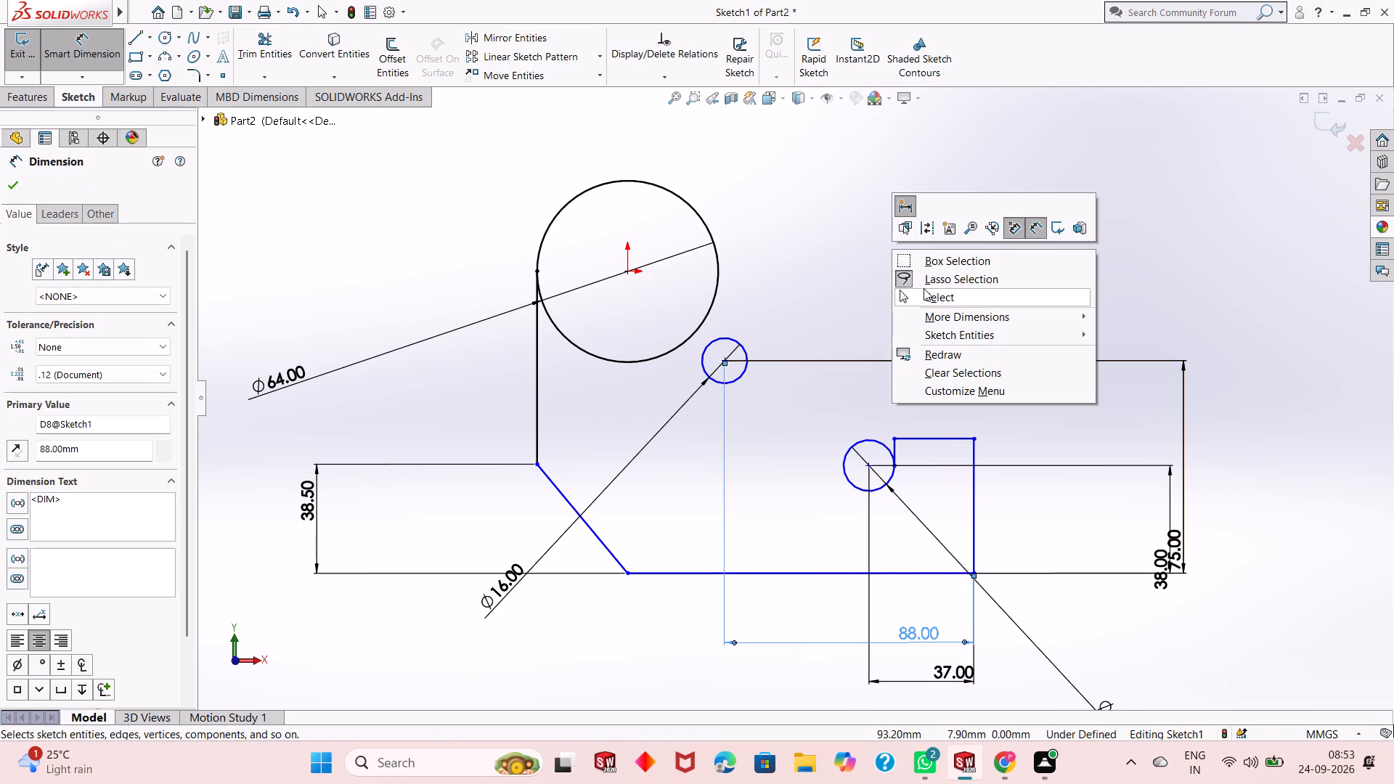
click(924, 288)
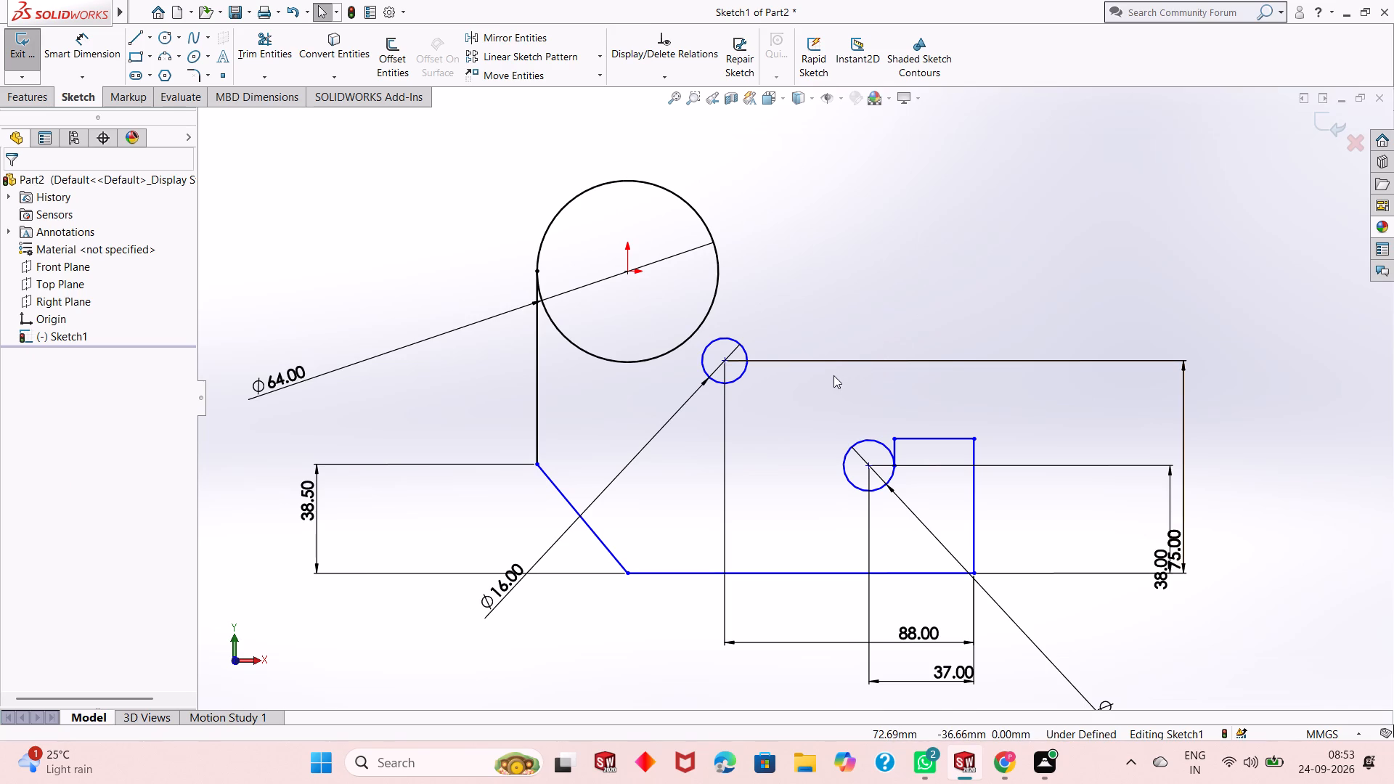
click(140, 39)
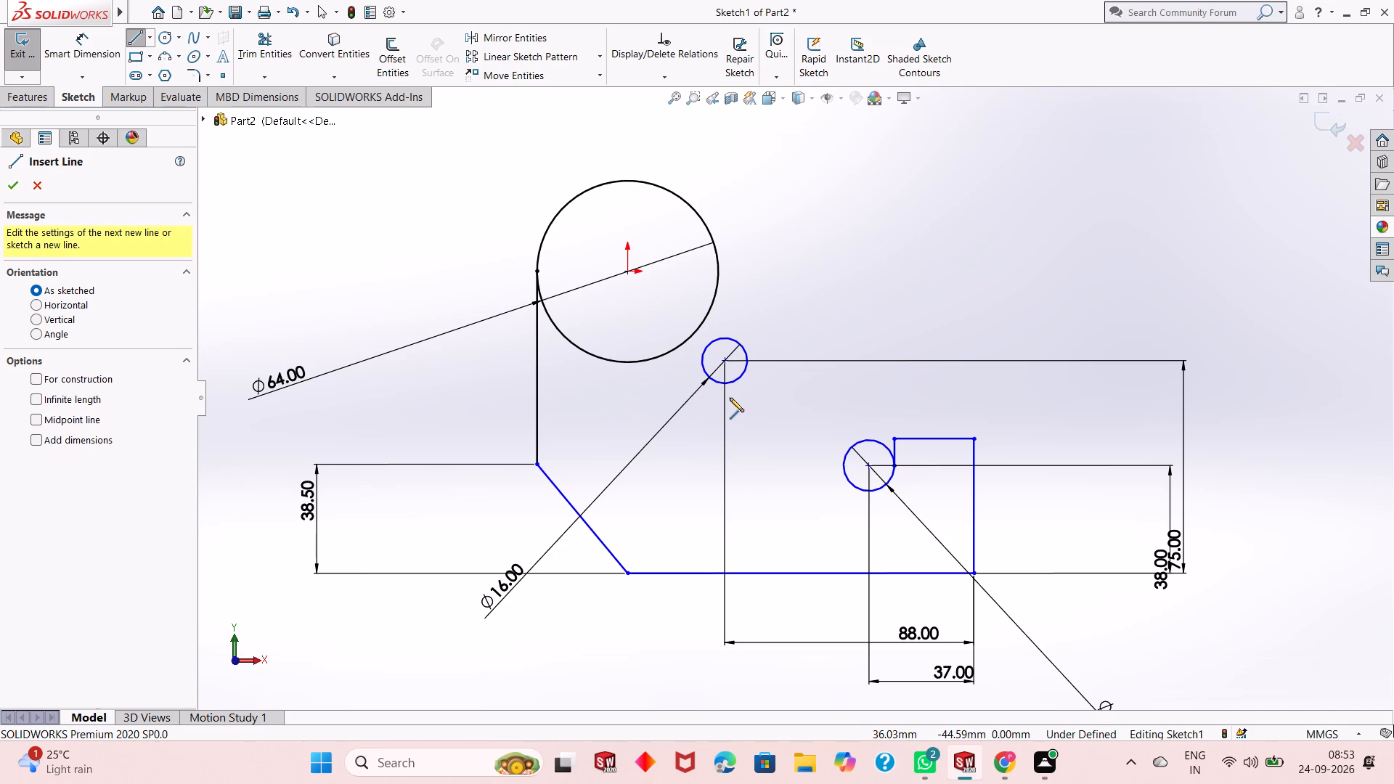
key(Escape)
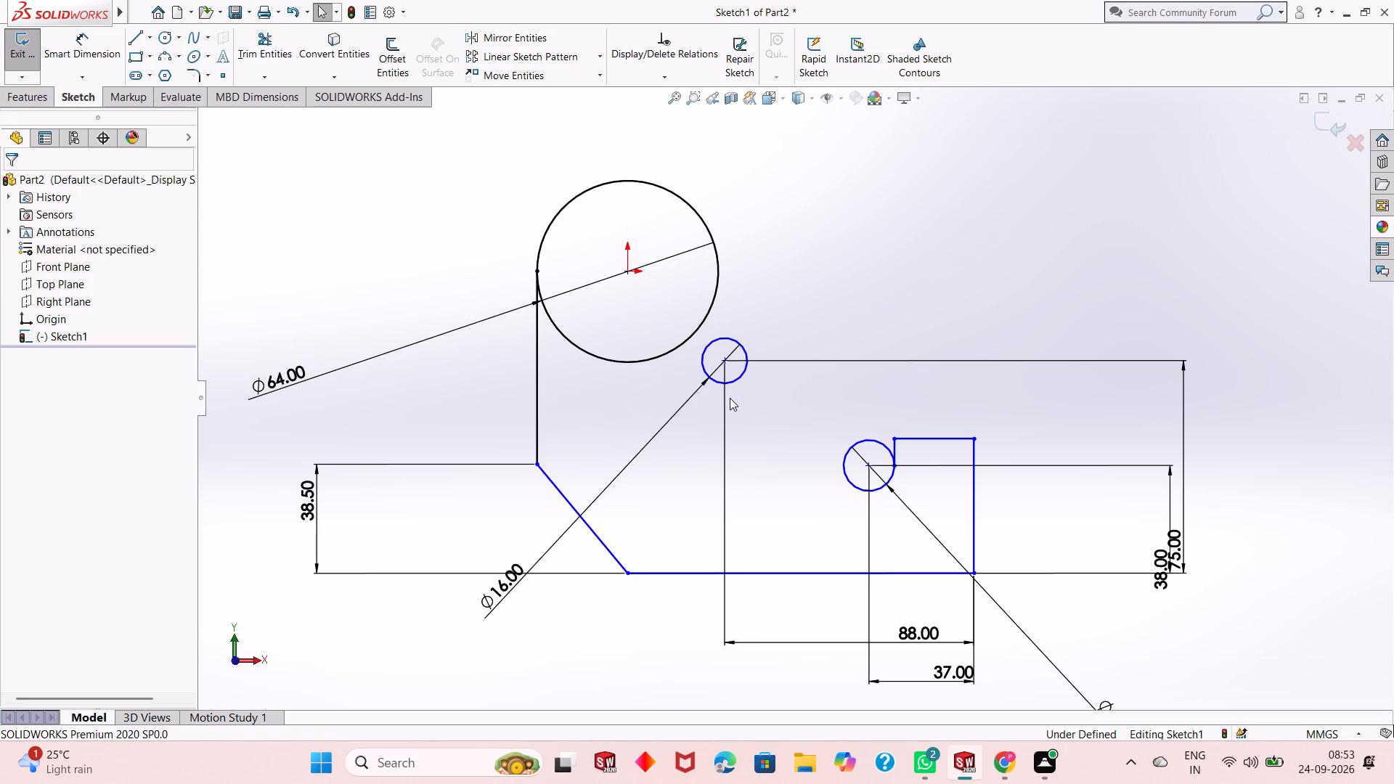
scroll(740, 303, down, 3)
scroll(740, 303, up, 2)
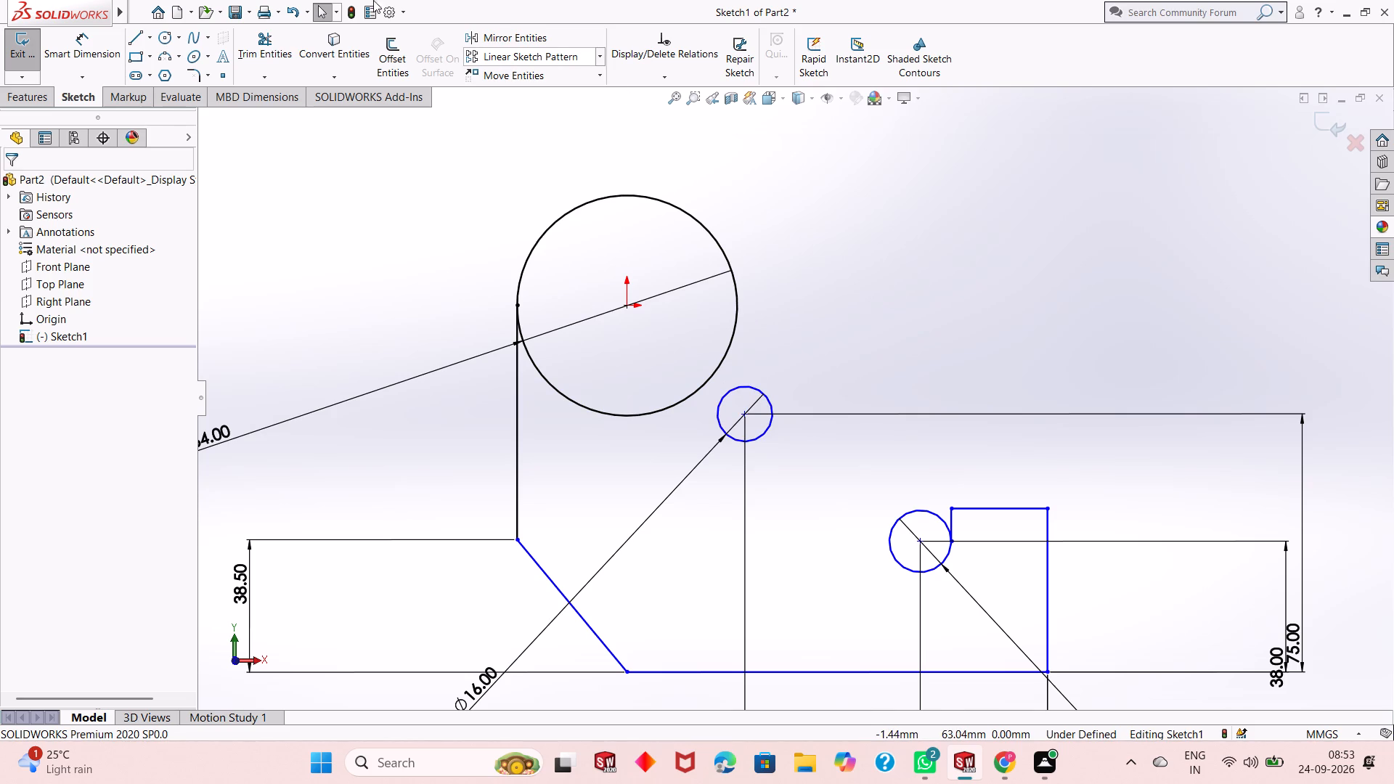
Sketch a circle of about 9.5 mm radius centred on the origin, inside the 64 mm circle.
click(164, 36)
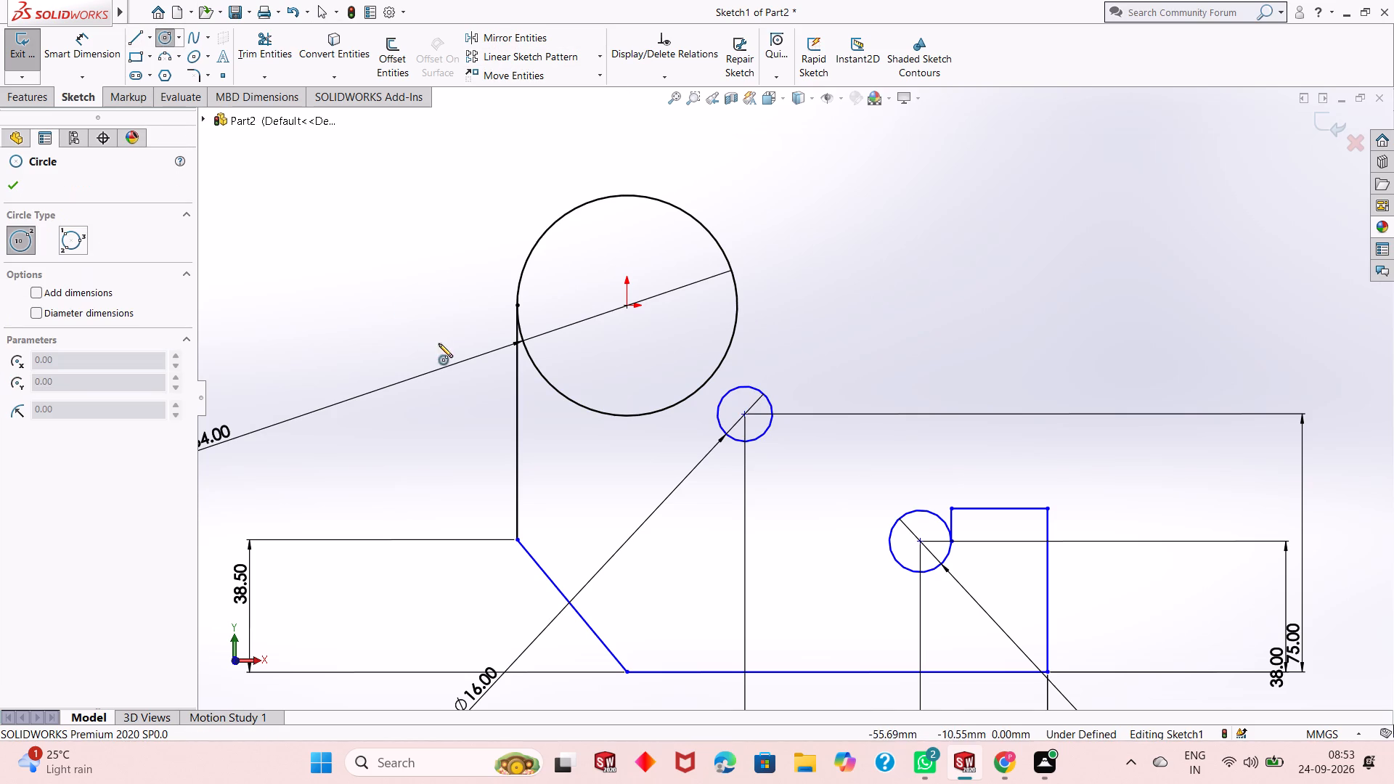
click(627, 303)
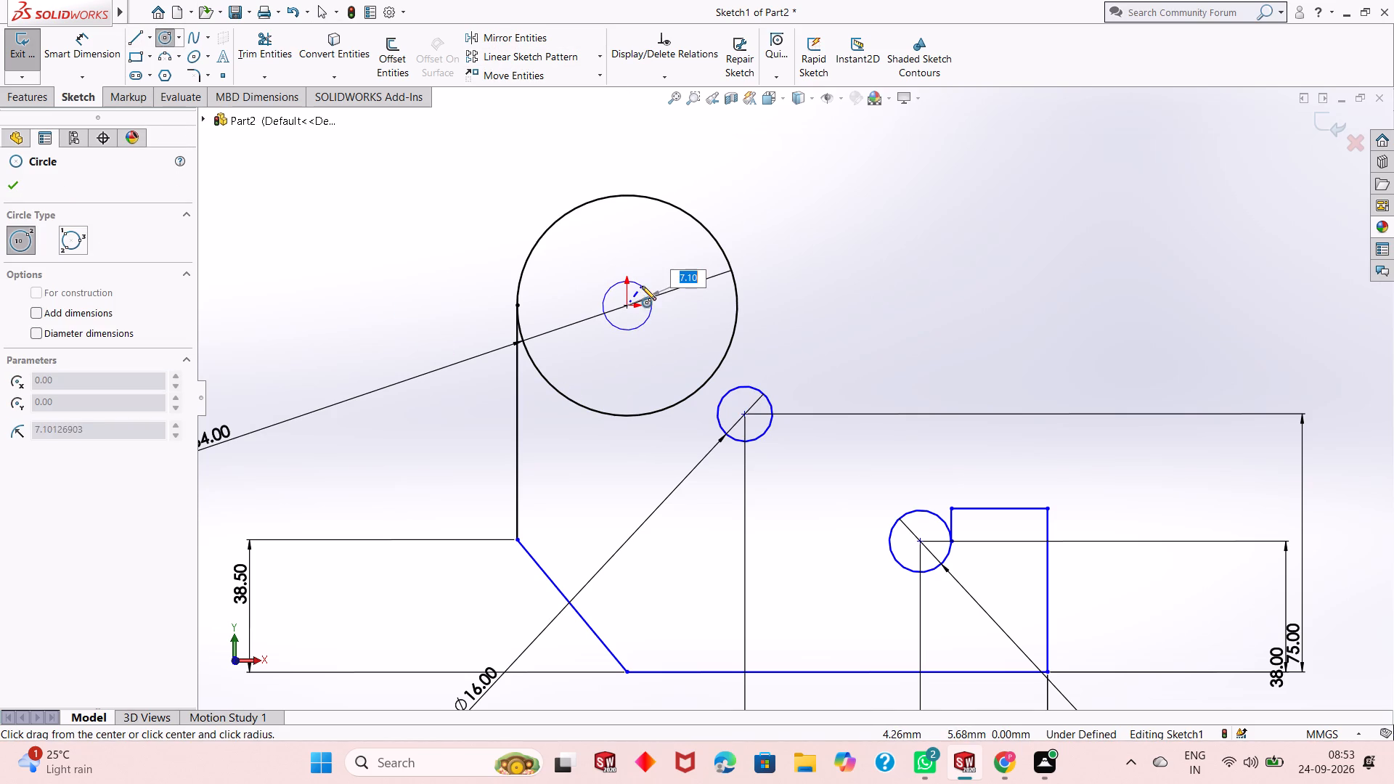
click(645, 278)
click(4, 194)
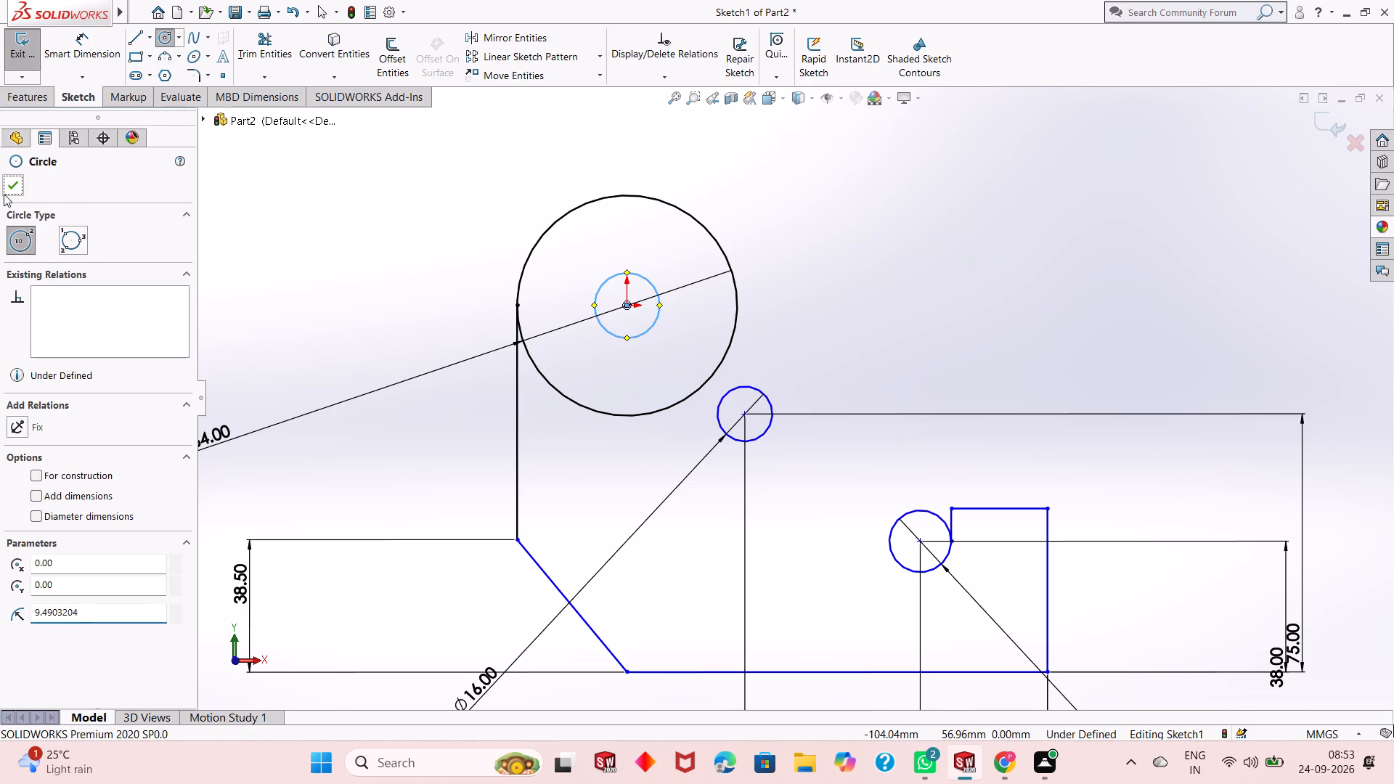
Dimension the diameter of the inner circle at the origin as 32 mm.
click(102, 52)
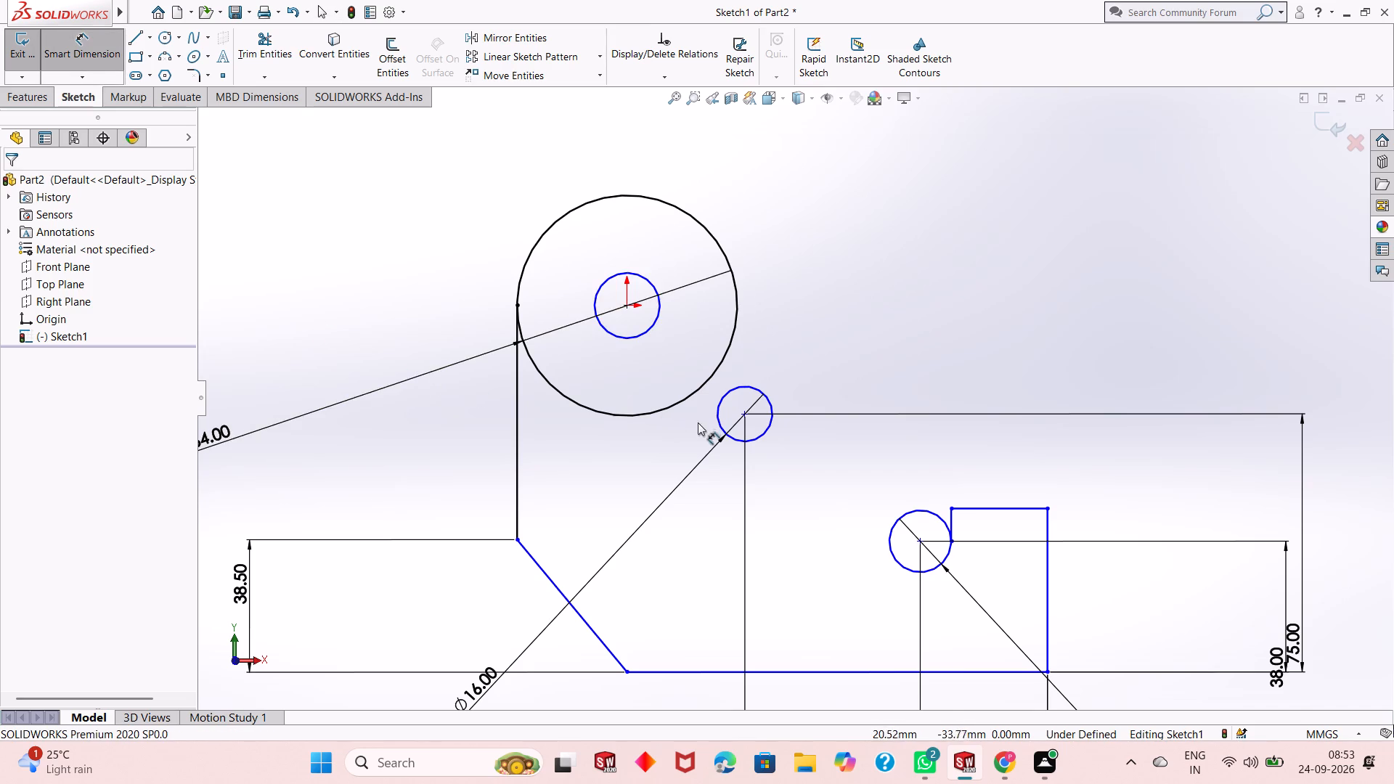
scroll(698, 422, up, 3)
scroll(791, 550, down, 3)
scroll(716, 364, up, 2)
scroll(721, 248, down, 2)
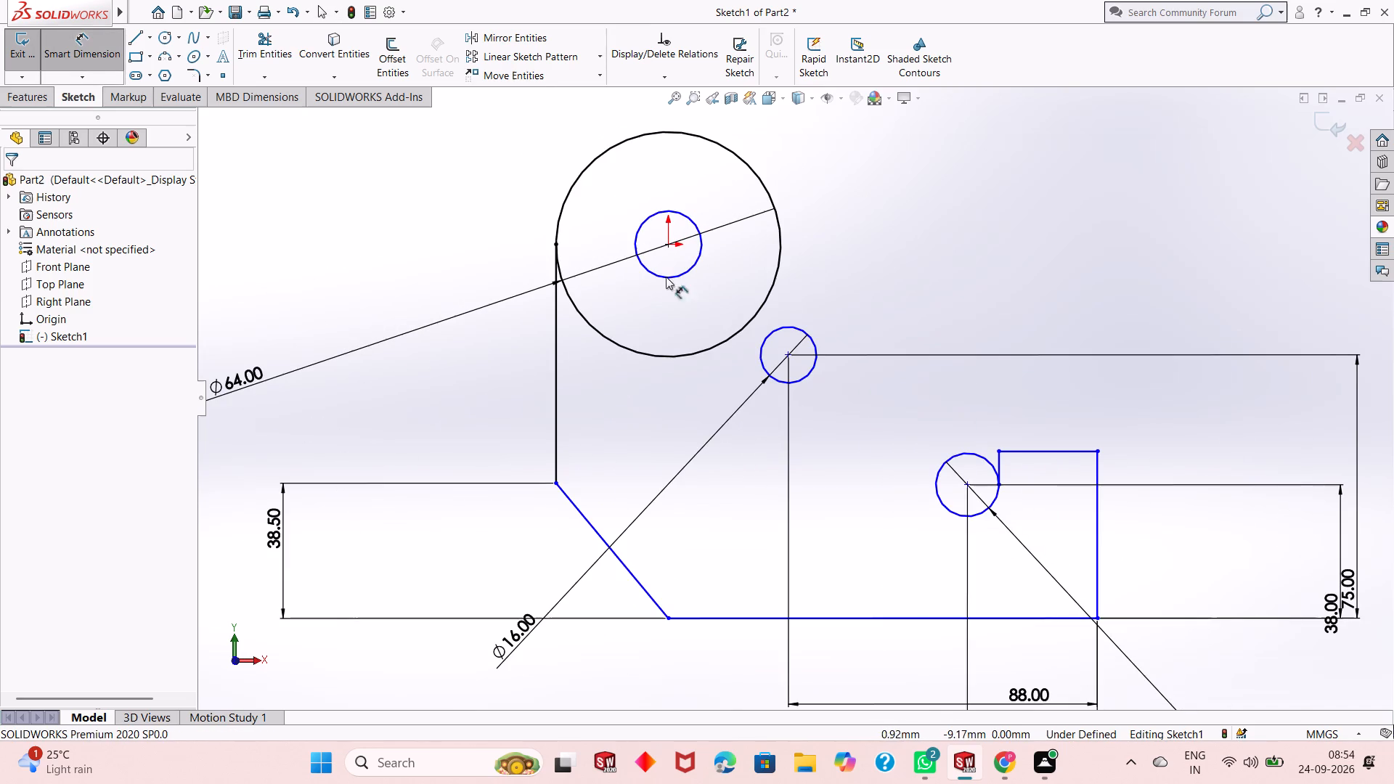
click(651, 272)
click(314, 399)
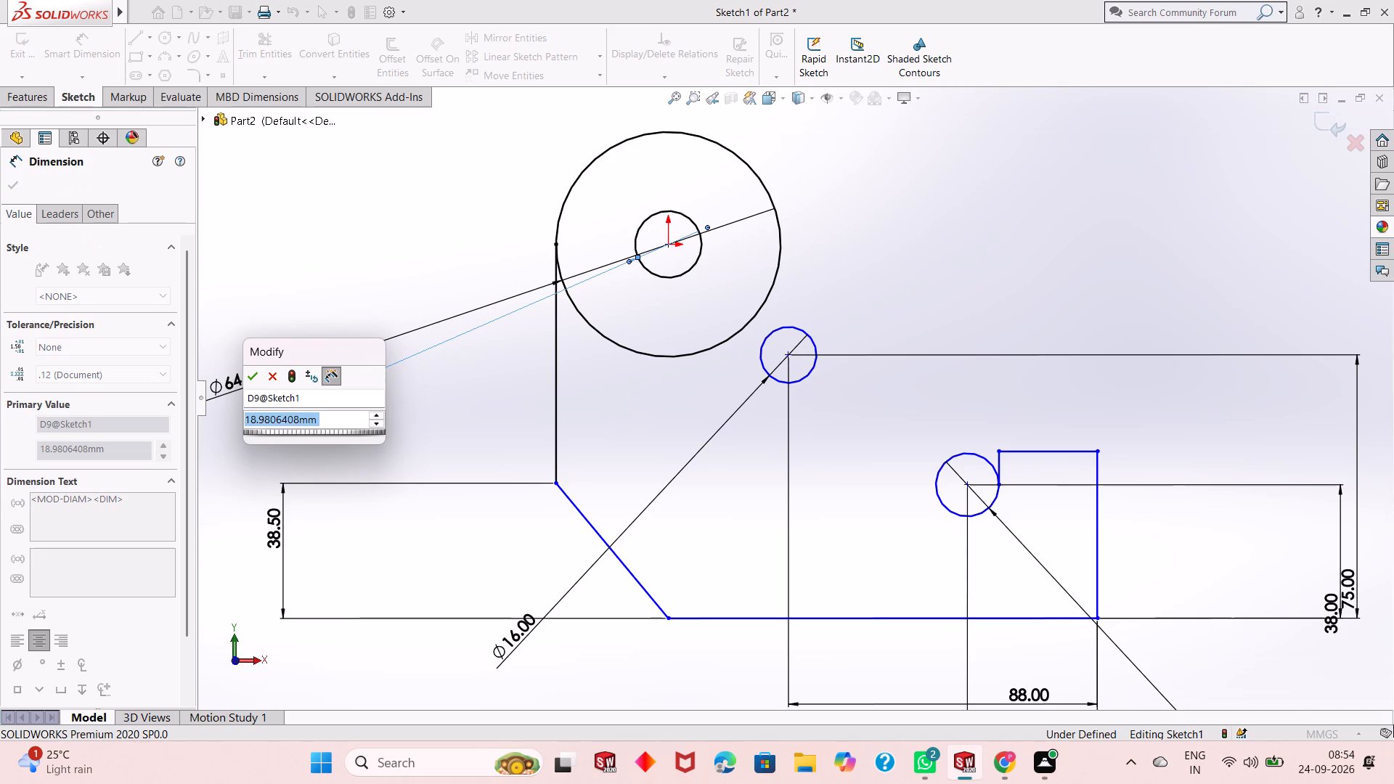
text(32)
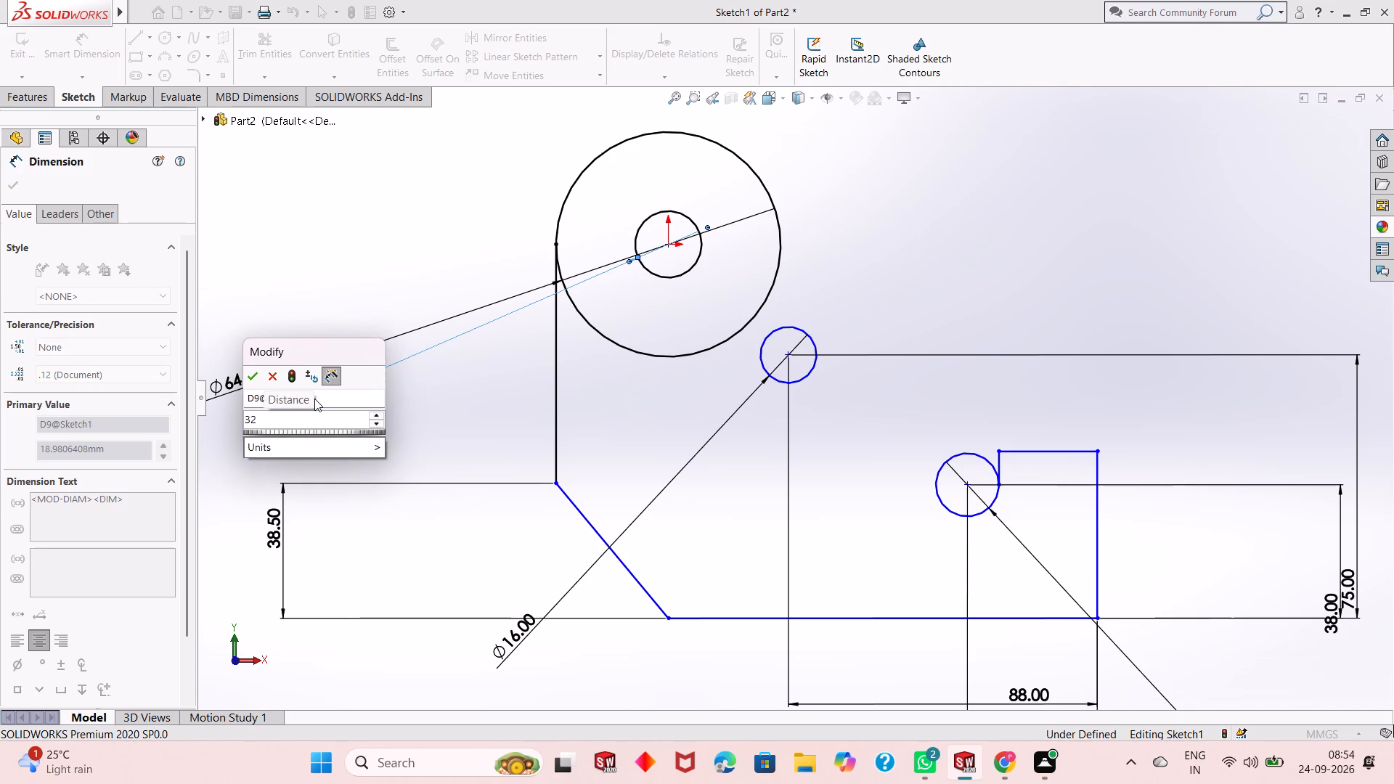
key(Return)
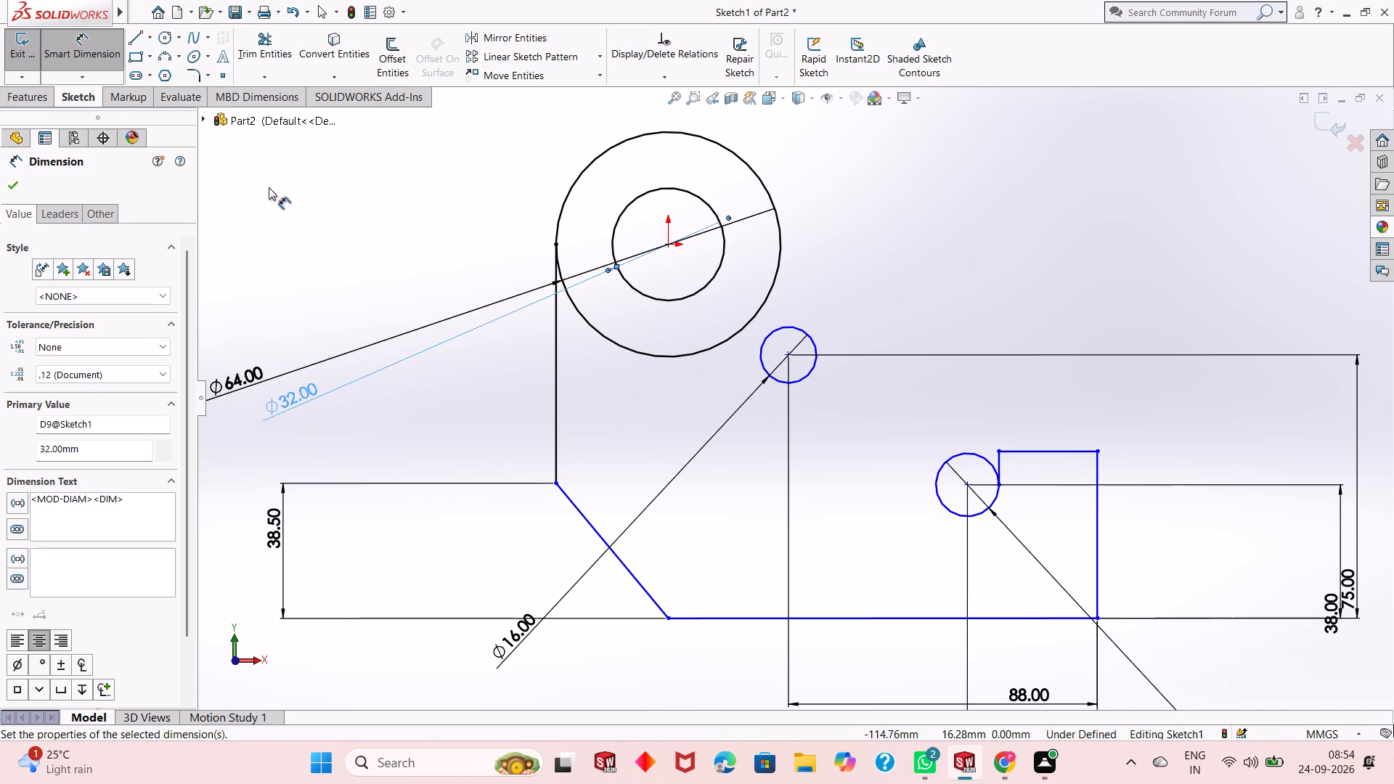
right_click(269, 187)
click(309, 234)
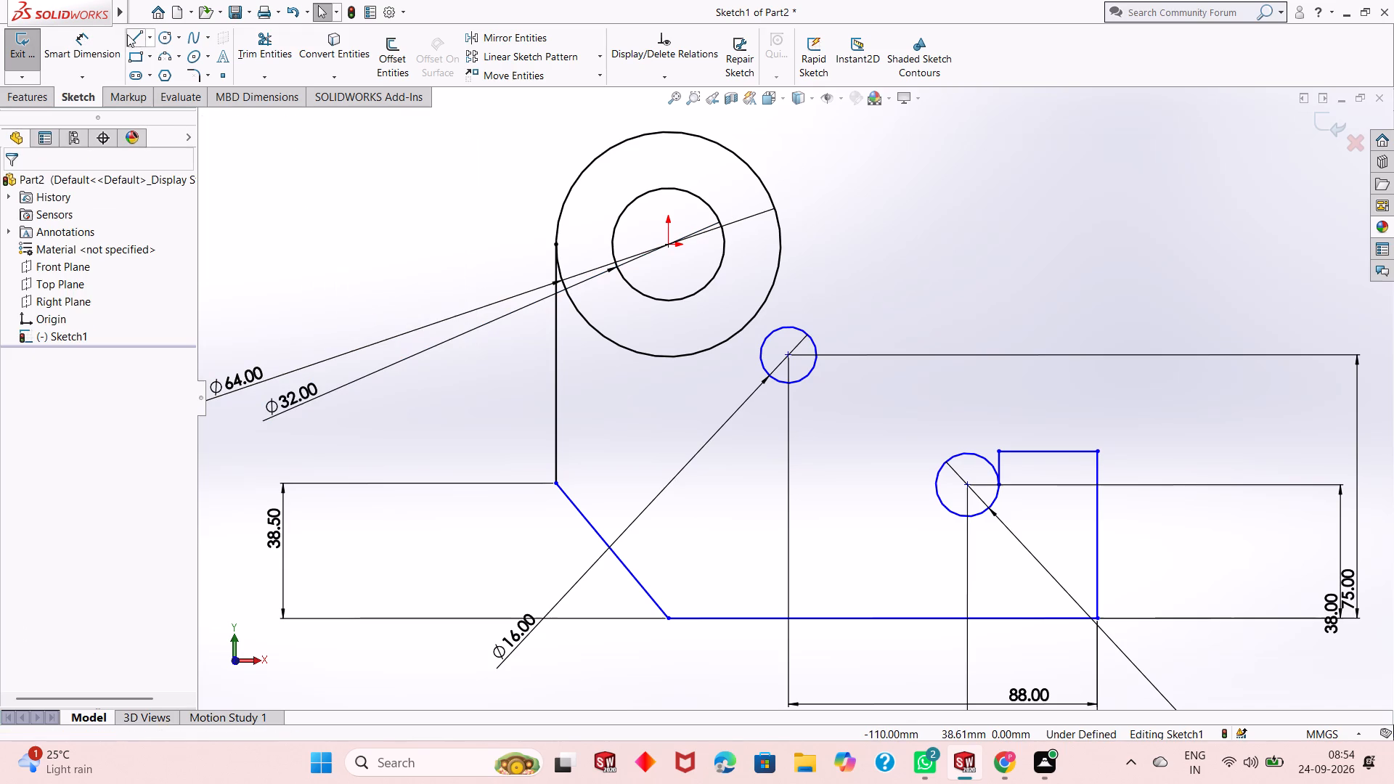
Sketch a steep sloping line about 40 mm long from the right side of the 32 mm circle to the left side of the 16 mm circle.
click(136, 34)
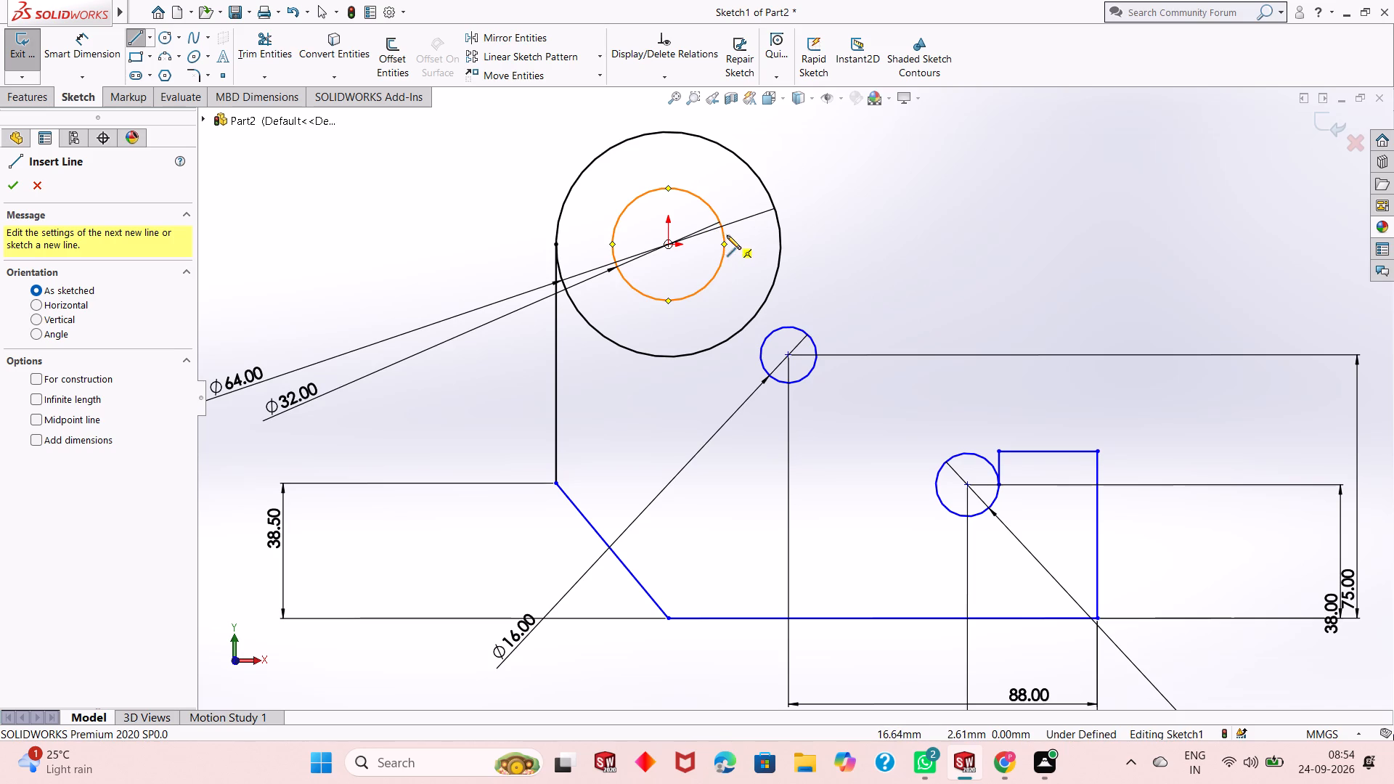
click(723, 232)
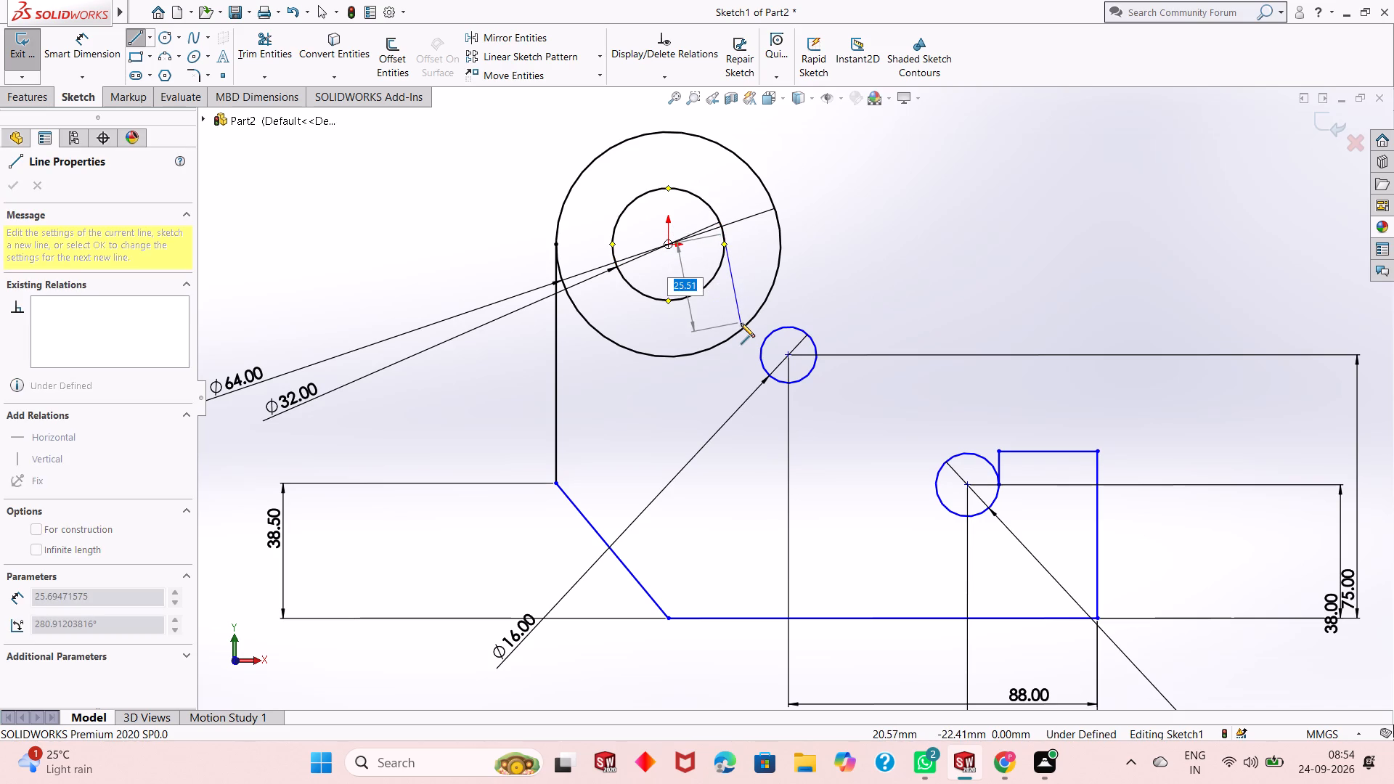
click(765, 366)
right_click(765, 366)
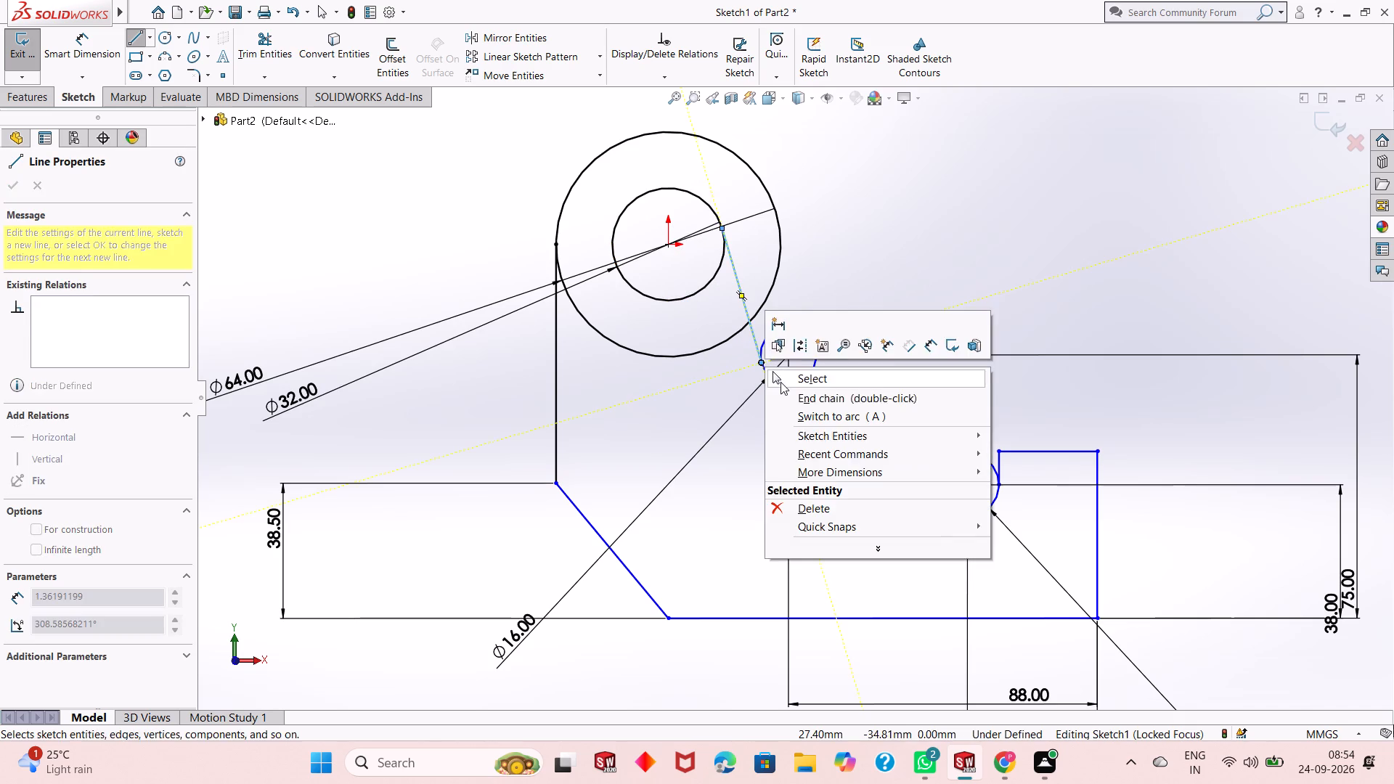
click(780, 382)
Examine how the new sloping line runs between the 32 mm and 16 mm circles.
scroll(774, 360, down, 2)
scroll(773, 359, up, 1)
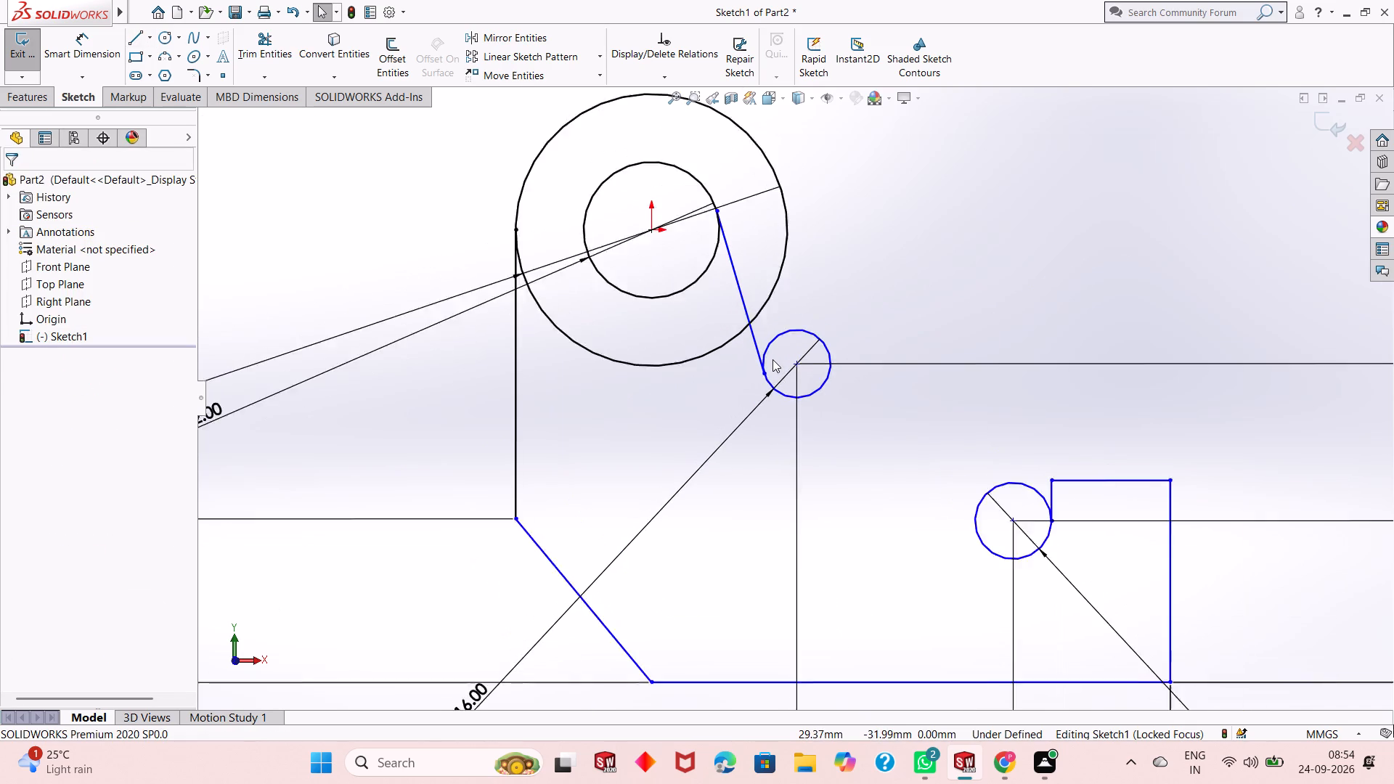
scroll(773, 359, up, 2)
scroll(772, 359, down, 3)
scroll(772, 359, up, 3)
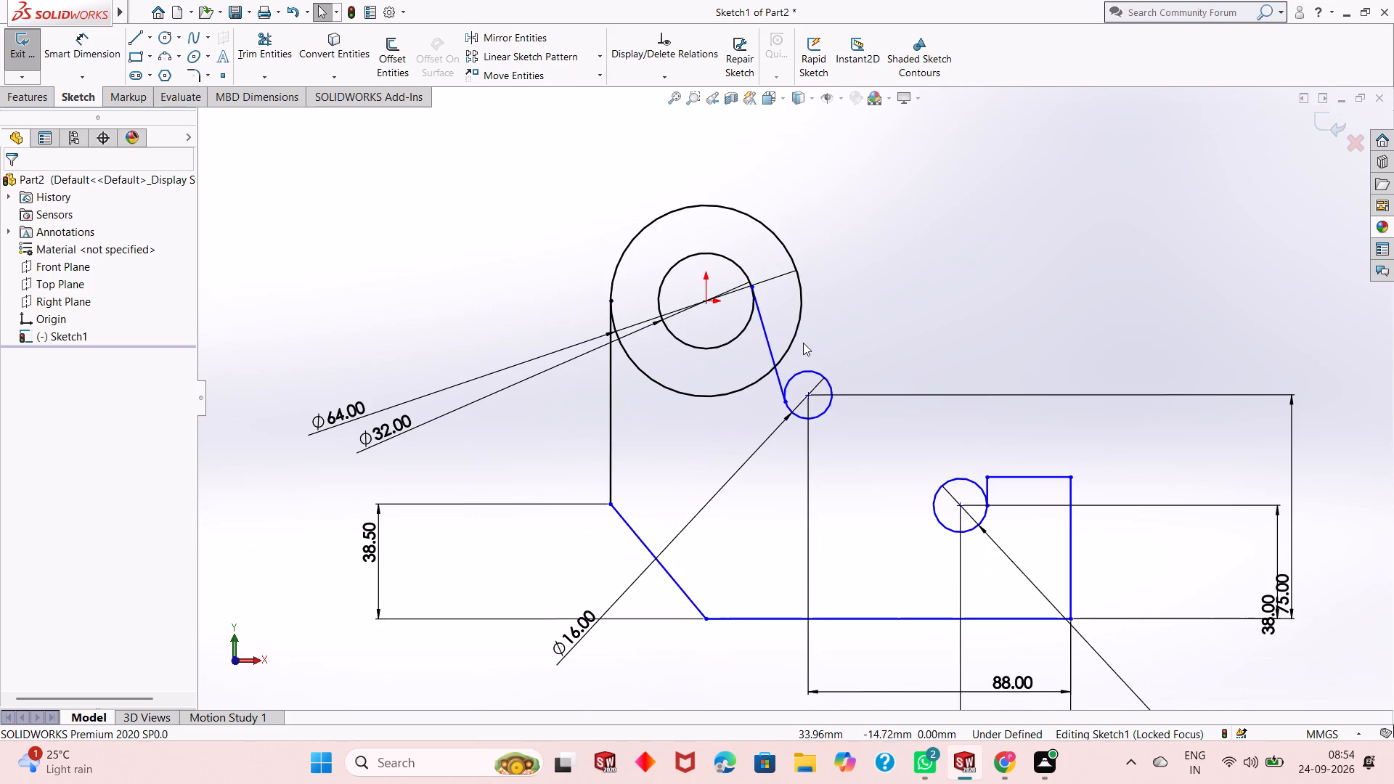
scroll(800, 340, down, 1)
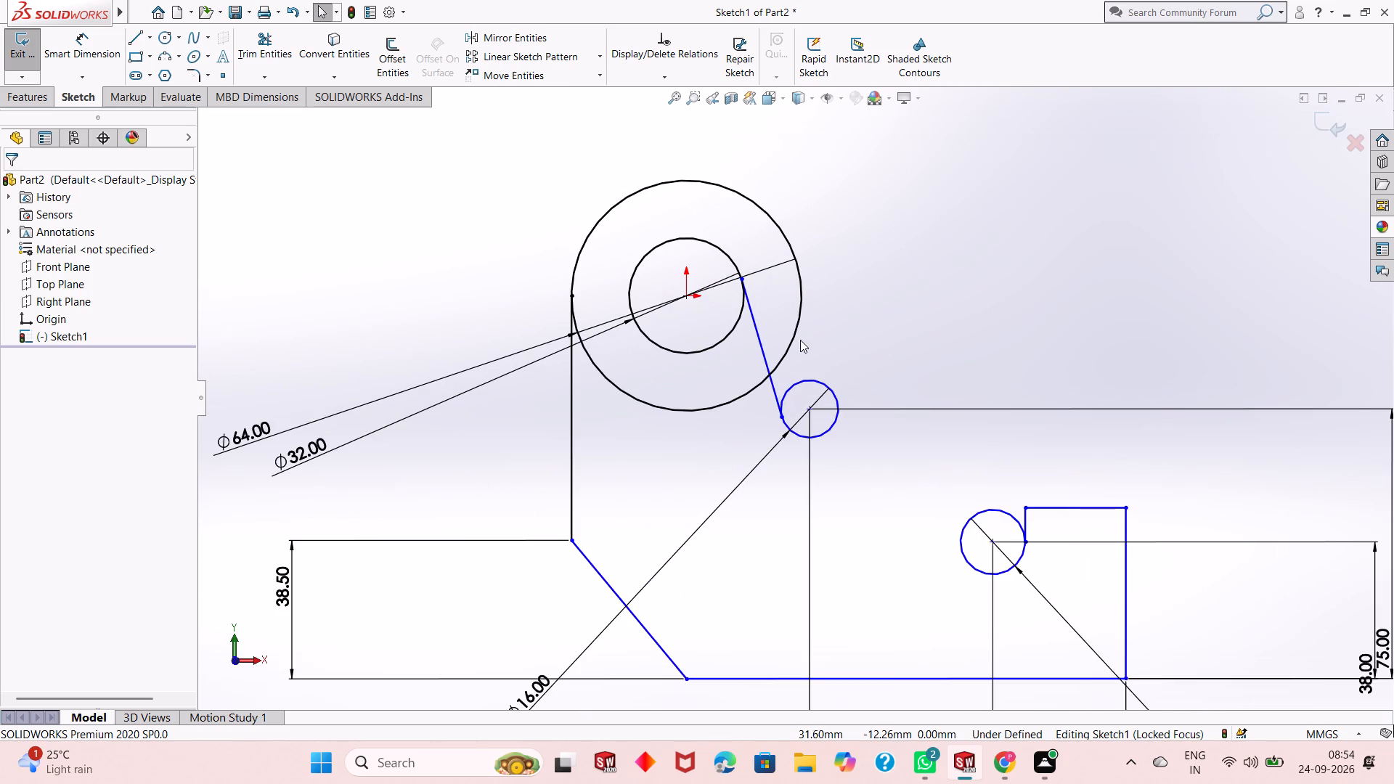
scroll(773, 341, down, 2)
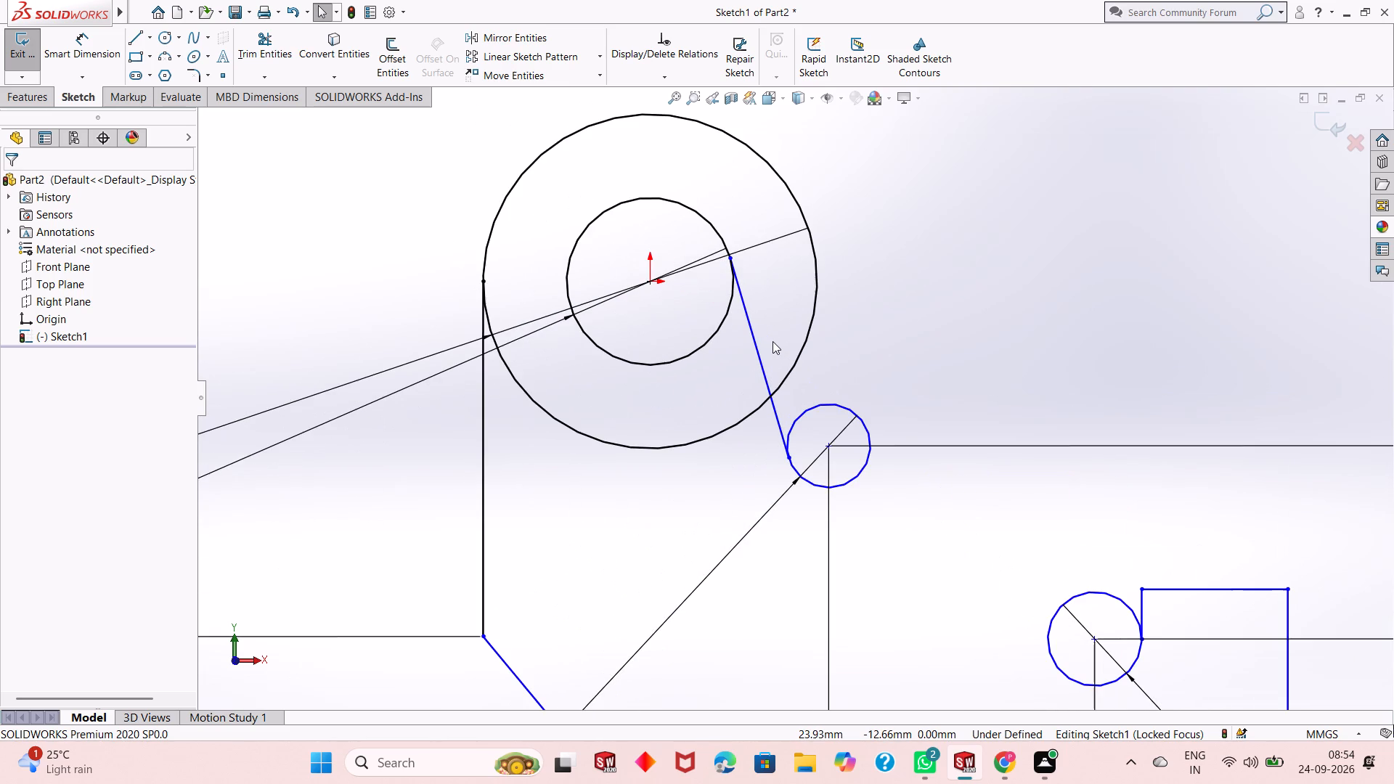
scroll(784, 344, up, 1)
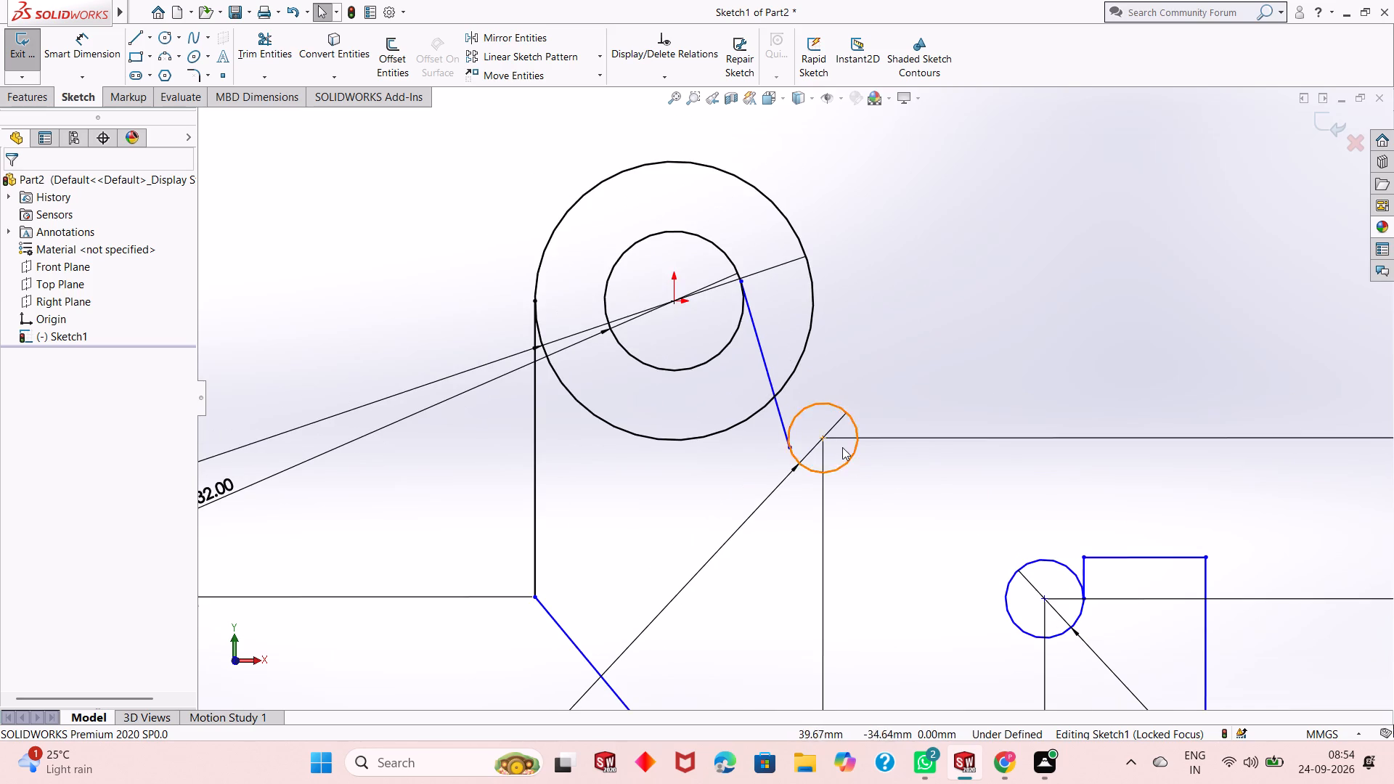
scroll(823, 430, down, 2)
scroll(814, 429, up, 1)
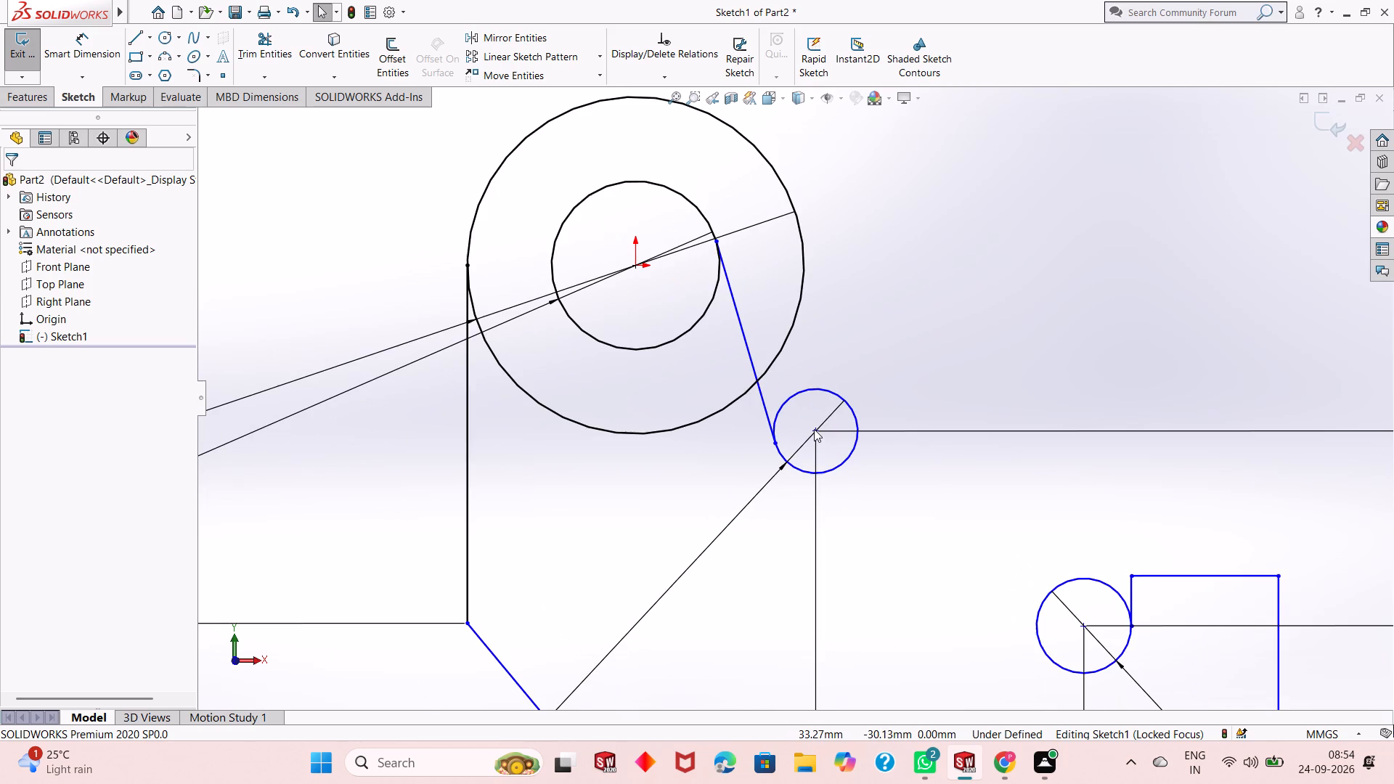
scroll(814, 429, up, 1)
Sketch a sloping line about 63 mm long, tangent to the lower-left sides of the 16 mm and 18 mm circles.
click(136, 46)
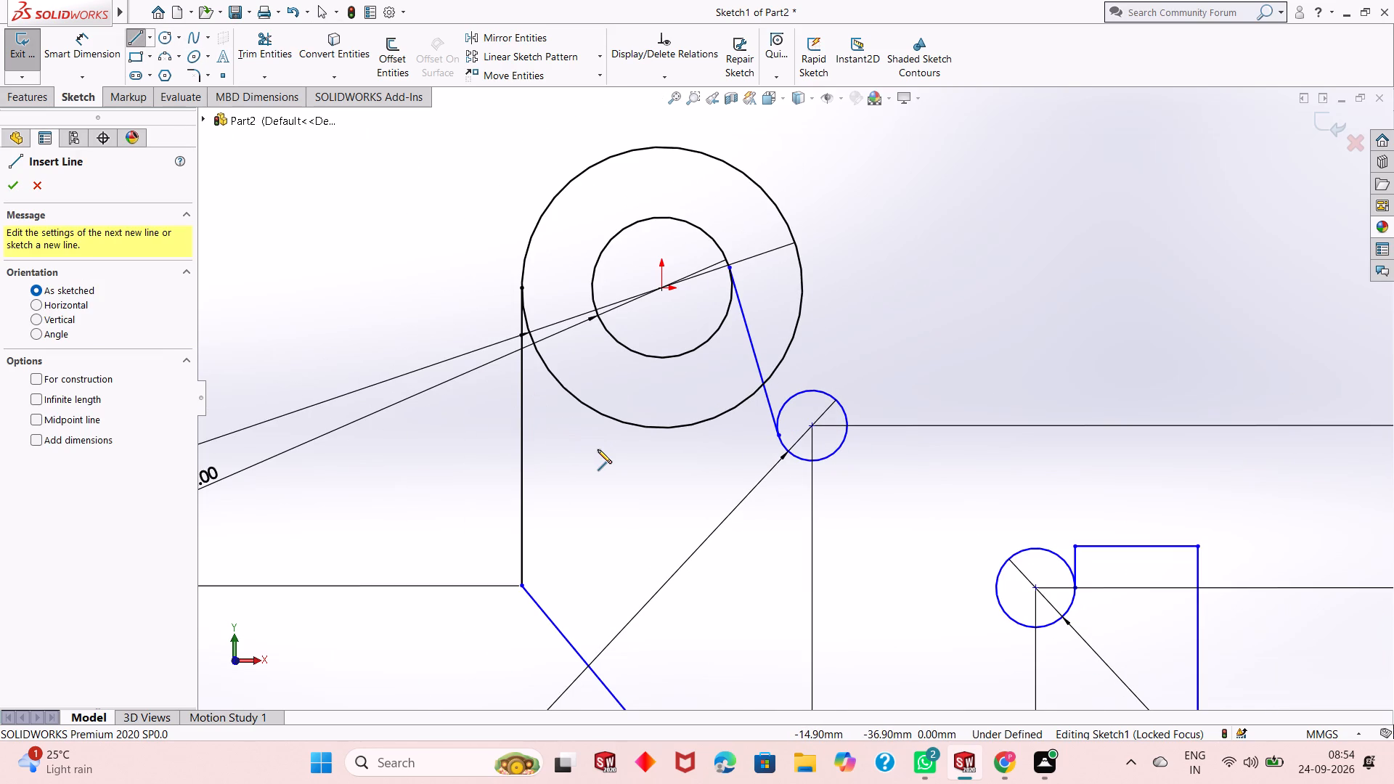
scroll(599, 452, up, 2)
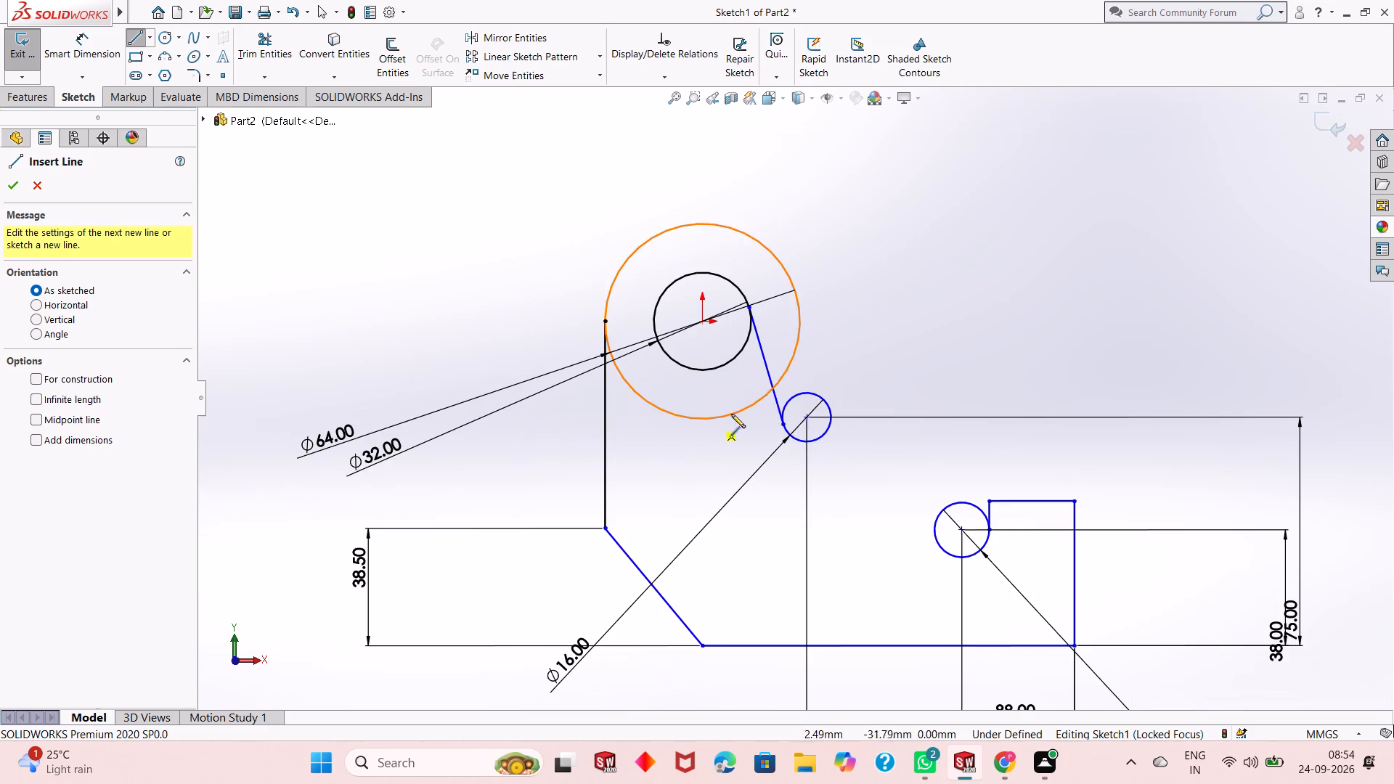
scroll(877, 467, down, 3)
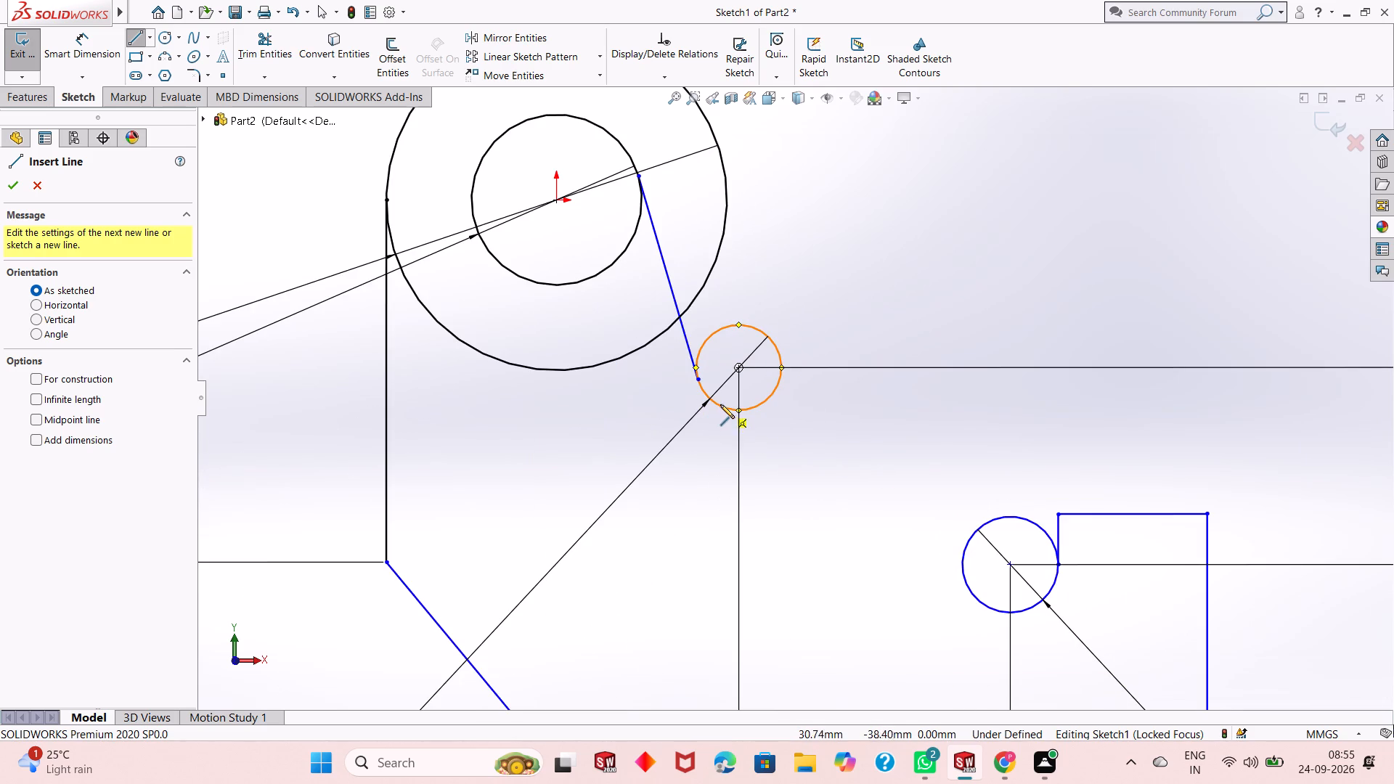
click(717, 403)
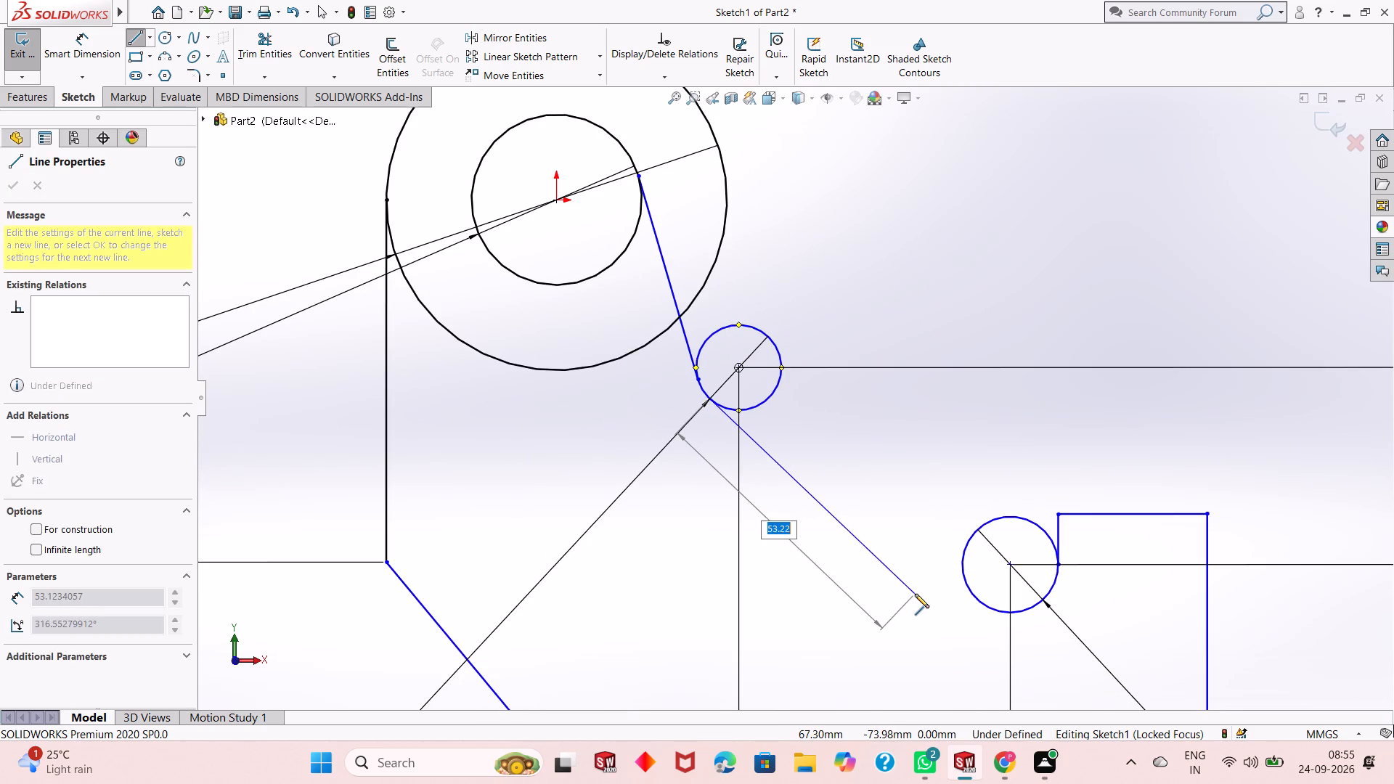
click(989, 608)
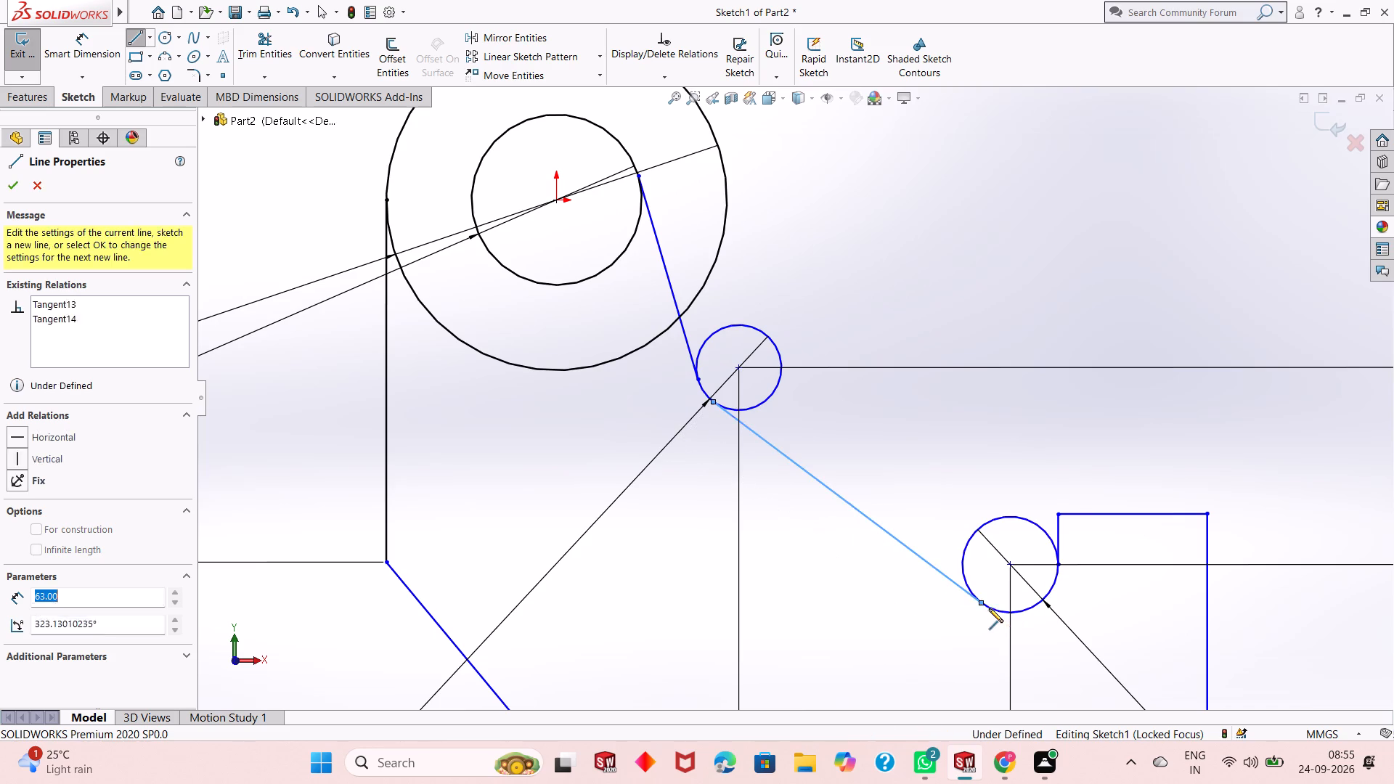
right_click(886, 602)
click(907, 611)
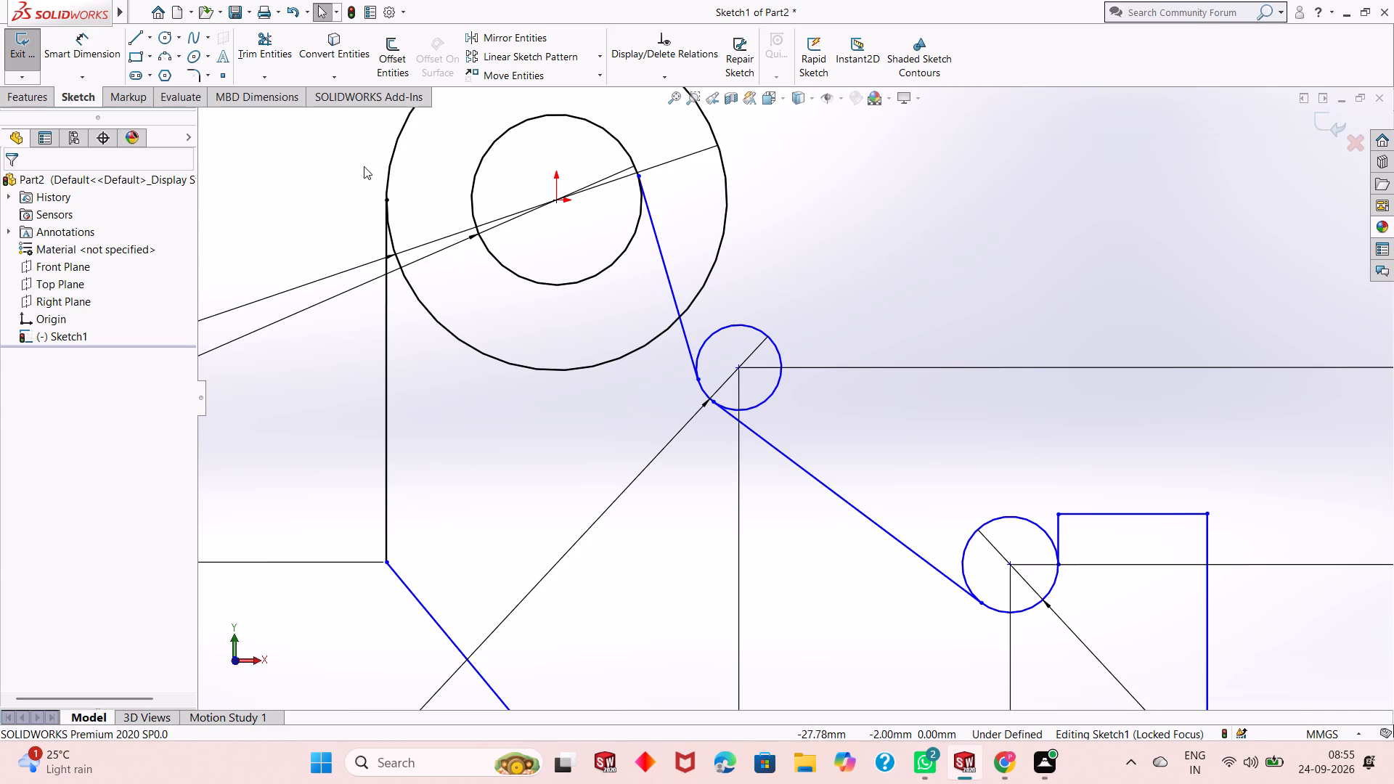
Dimension the length of the profile's bottom horizontal line as 116.5 mm.
click(97, 36)
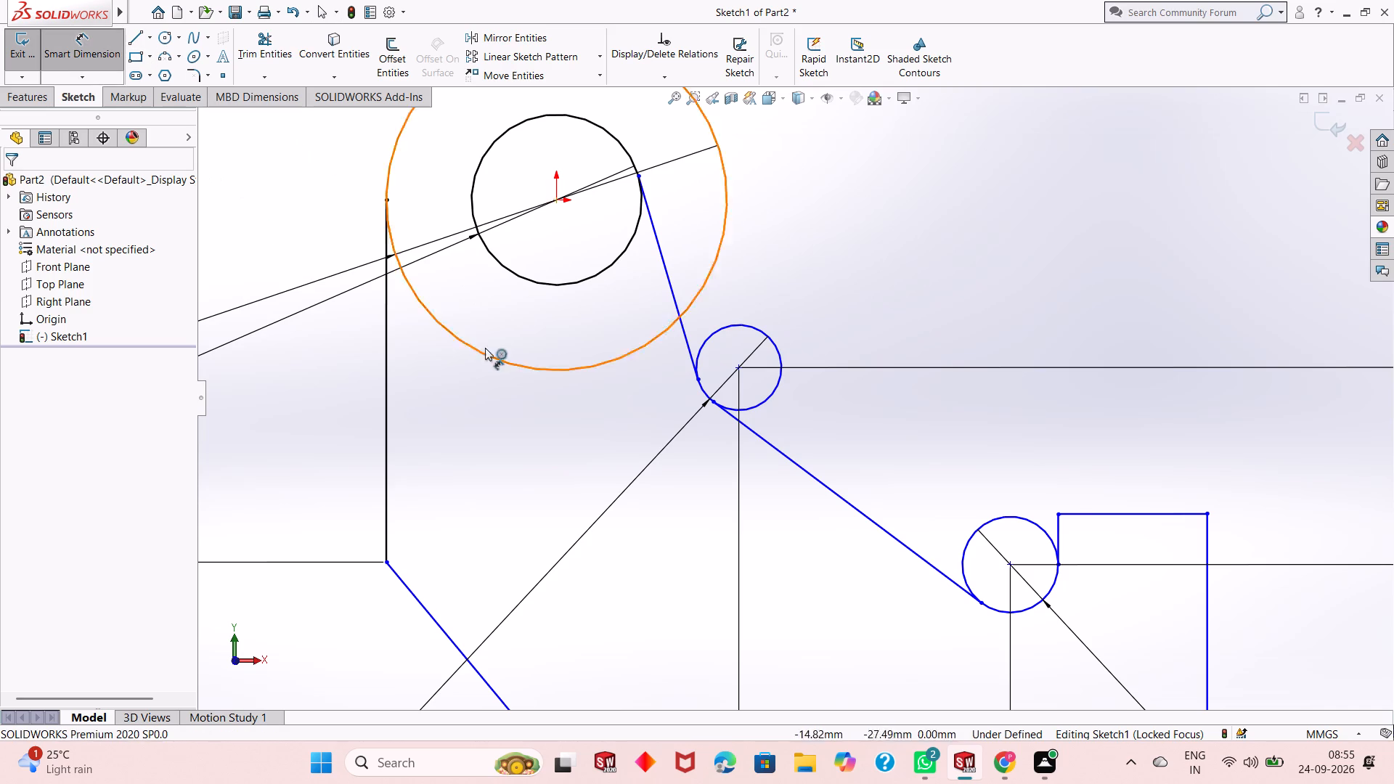
scroll(525, 362, up, 4)
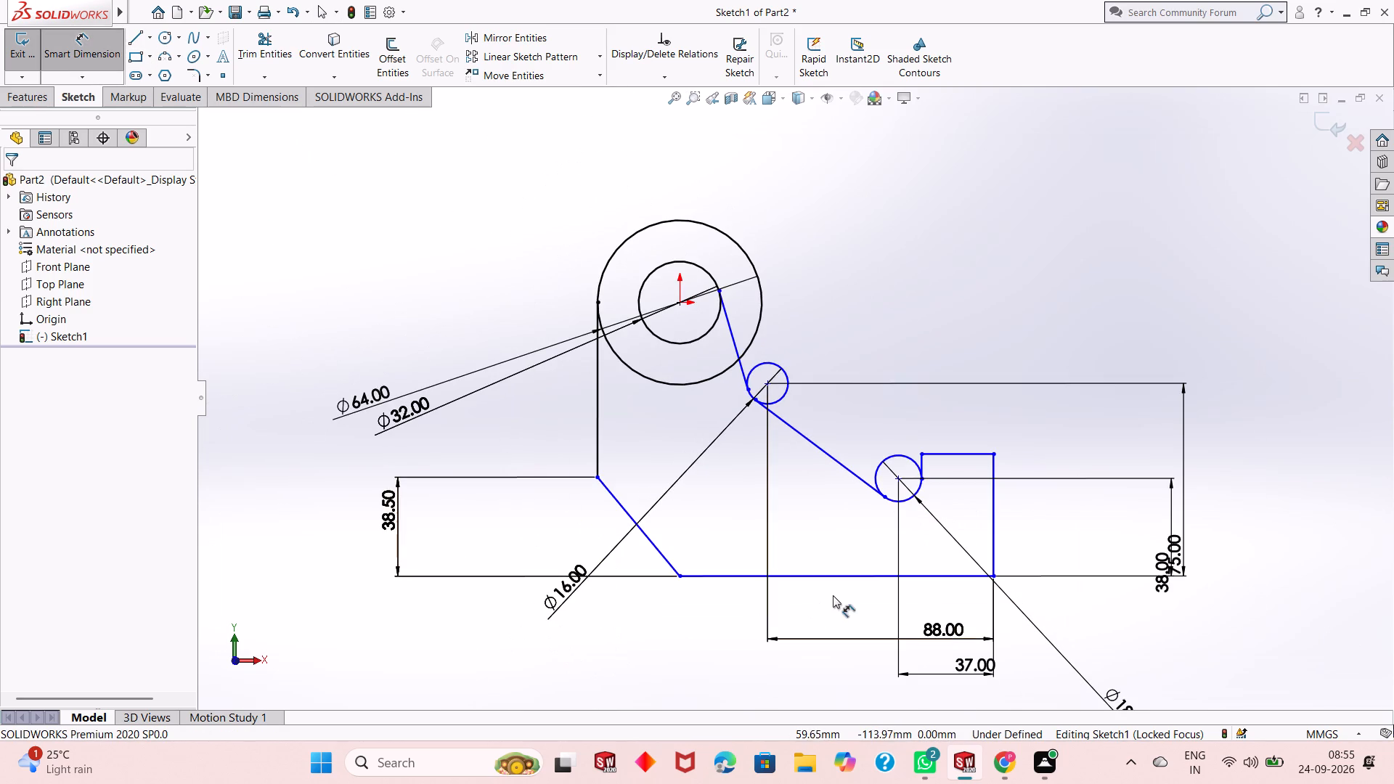
click(840, 579)
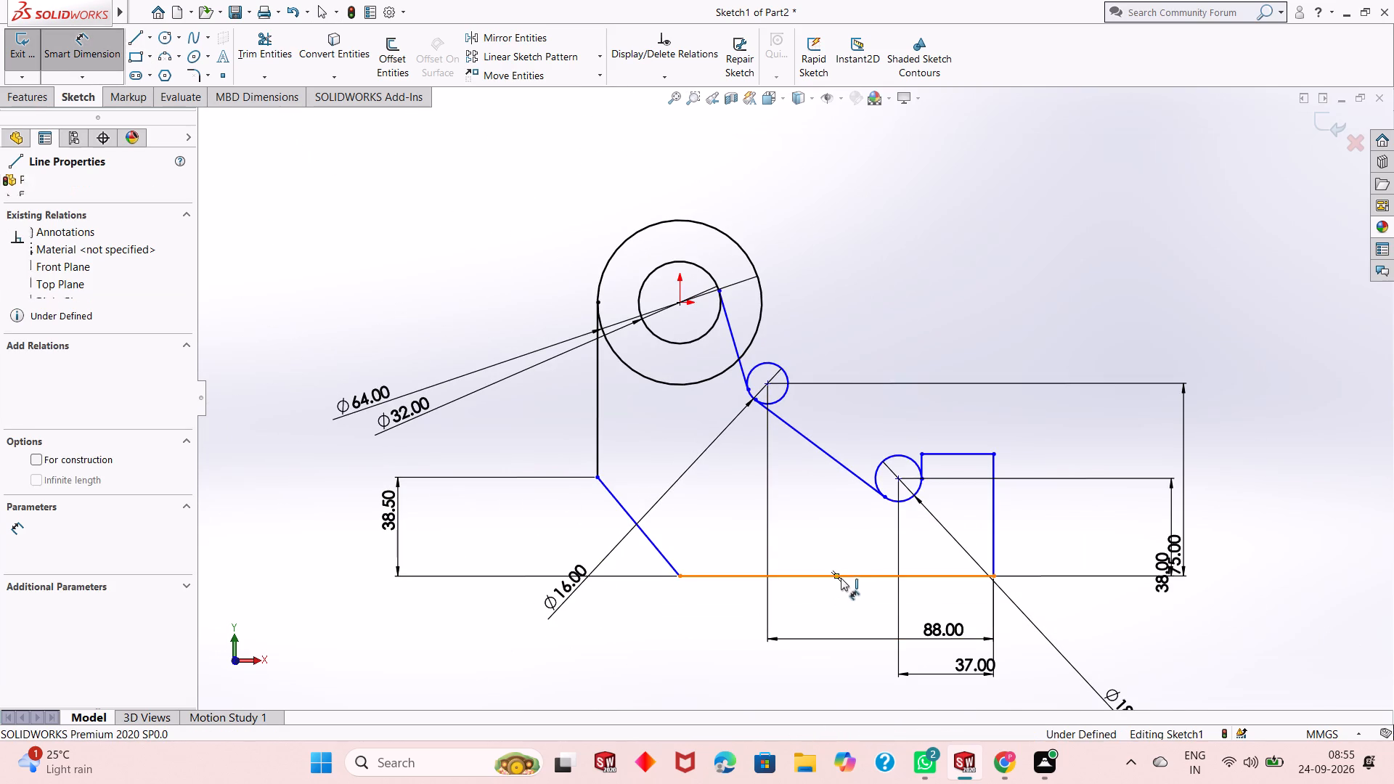
click(817, 698)
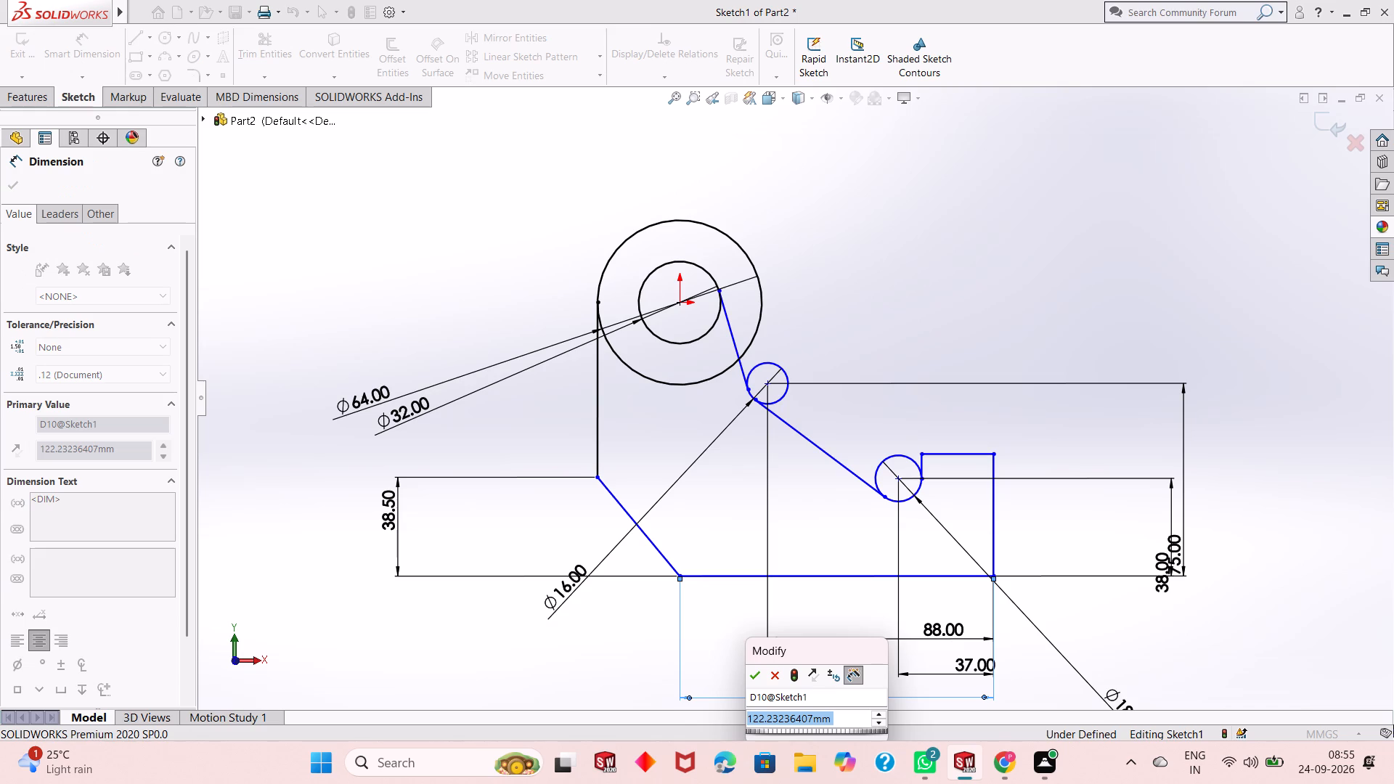
text(116.5)
key(Return)
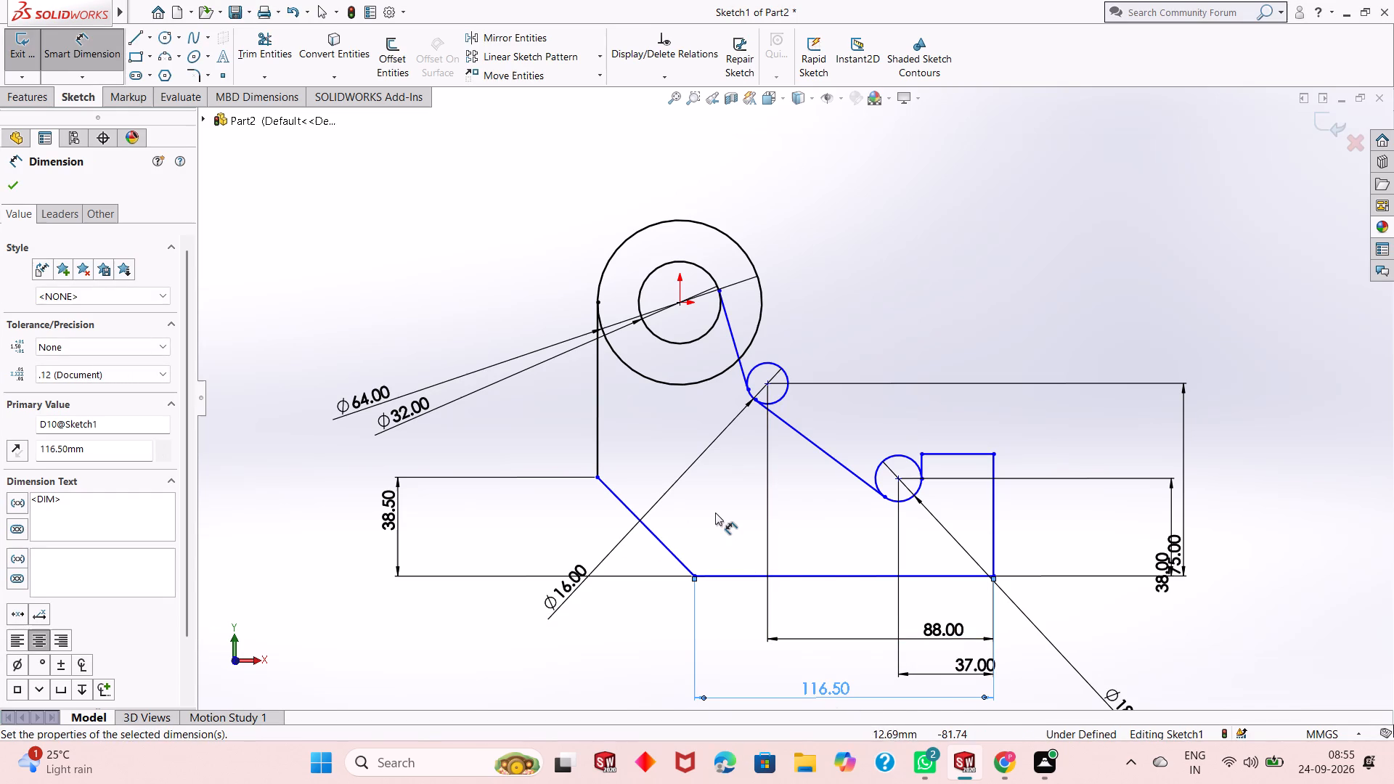
click(12, 190)
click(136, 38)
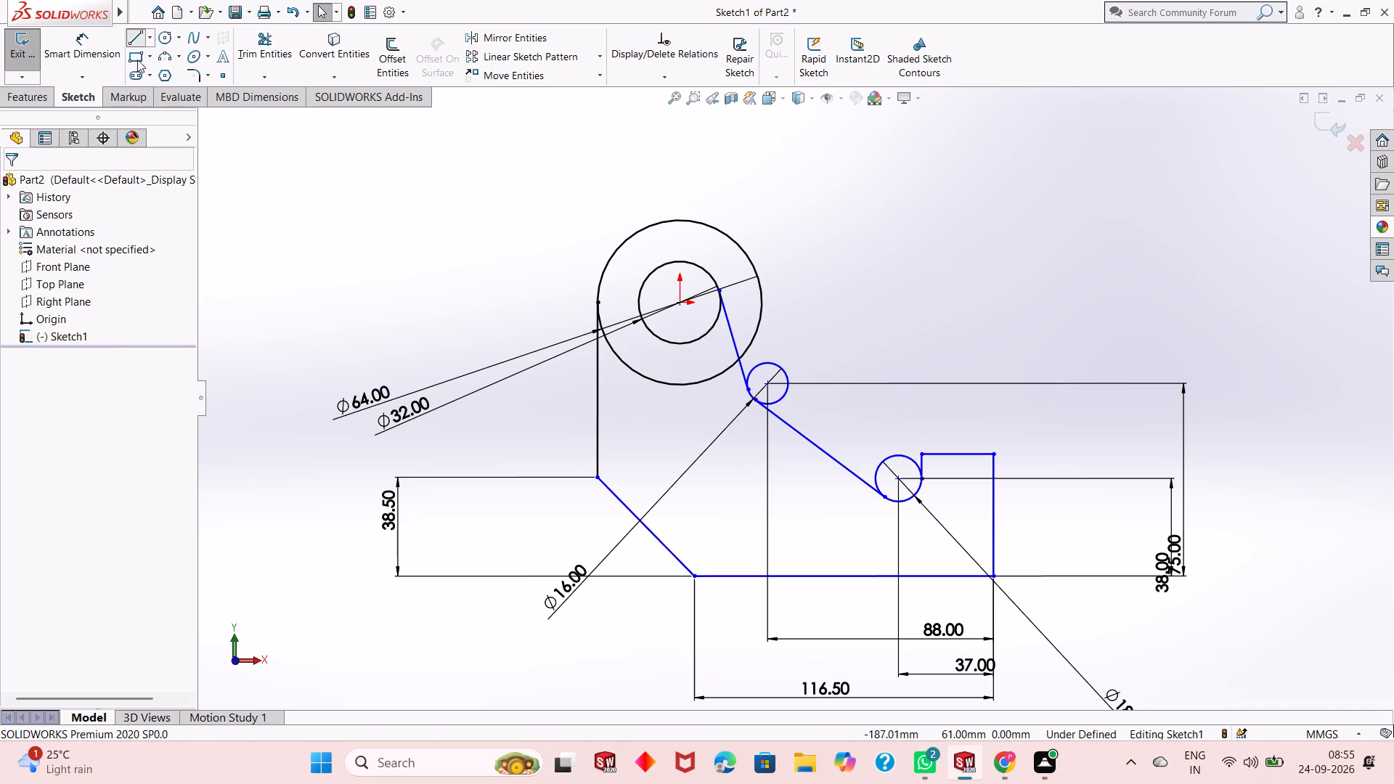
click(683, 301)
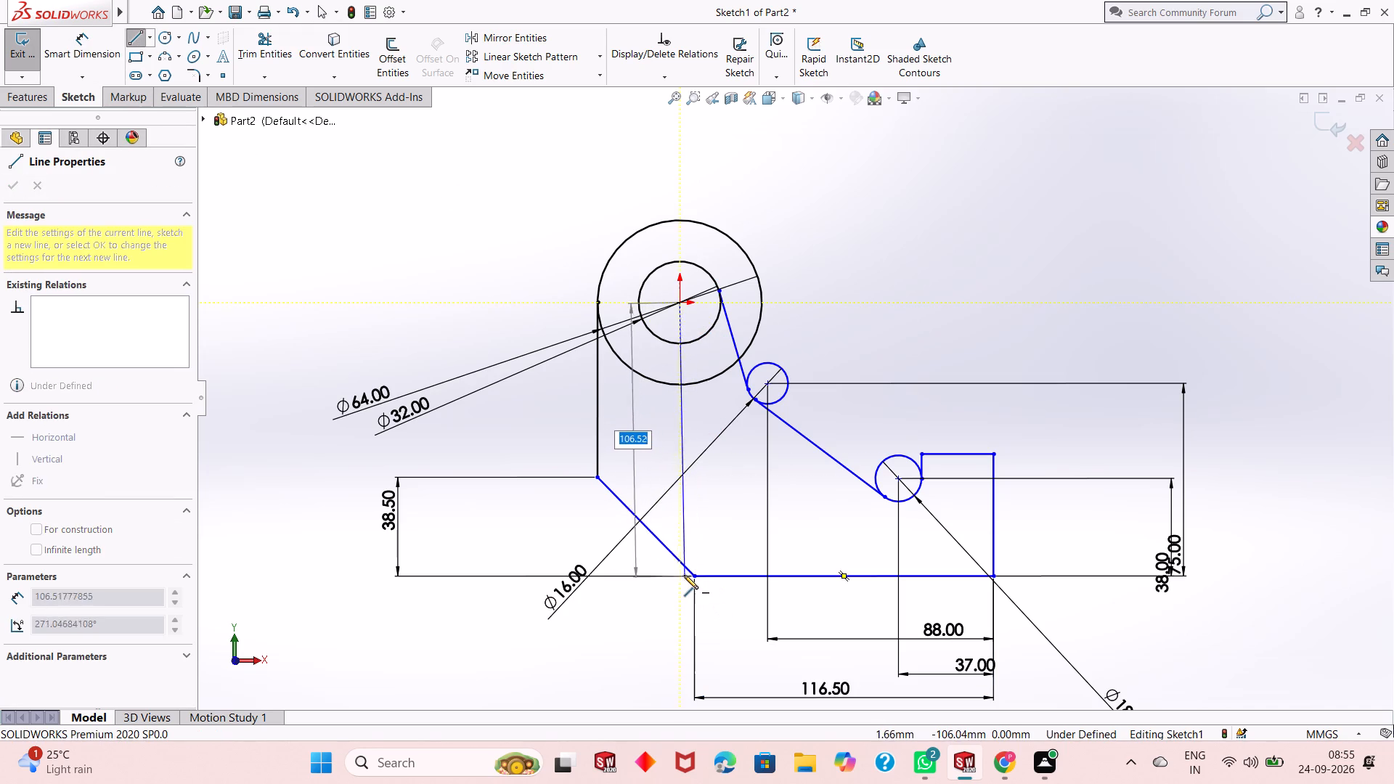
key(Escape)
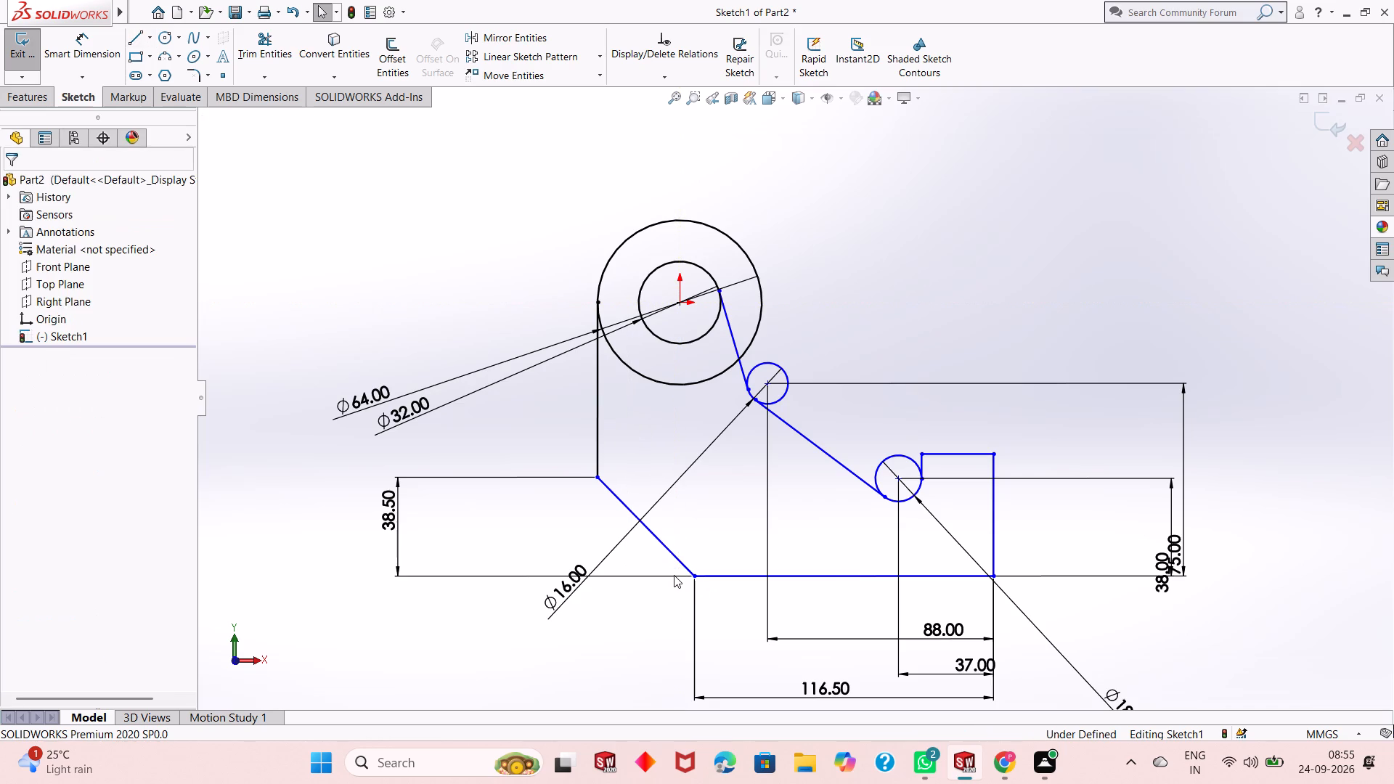
Undo the value change on the bottom line's length dimension.
key(ctrl+z)
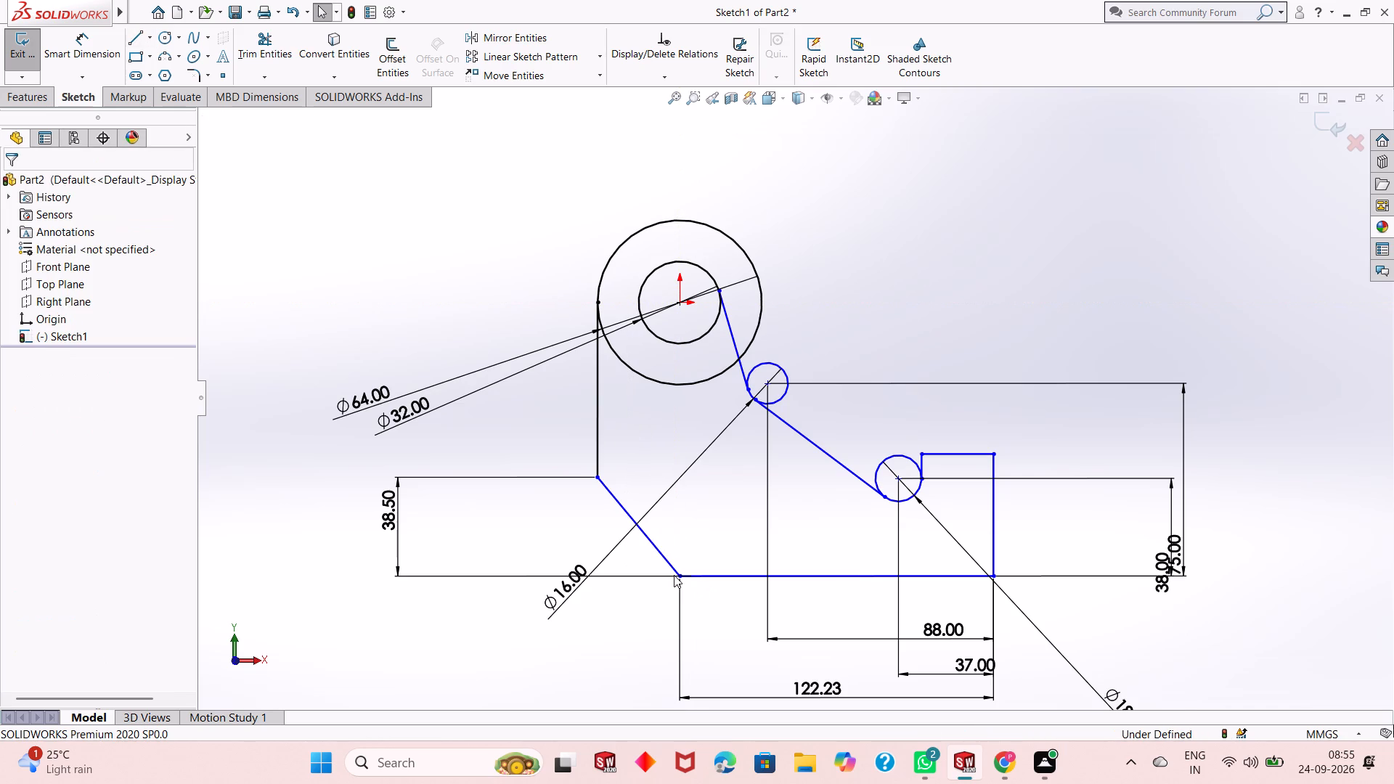
Dimension the length of the sloping line at the profile's lower-left corner, keeping its current value.
click(89, 49)
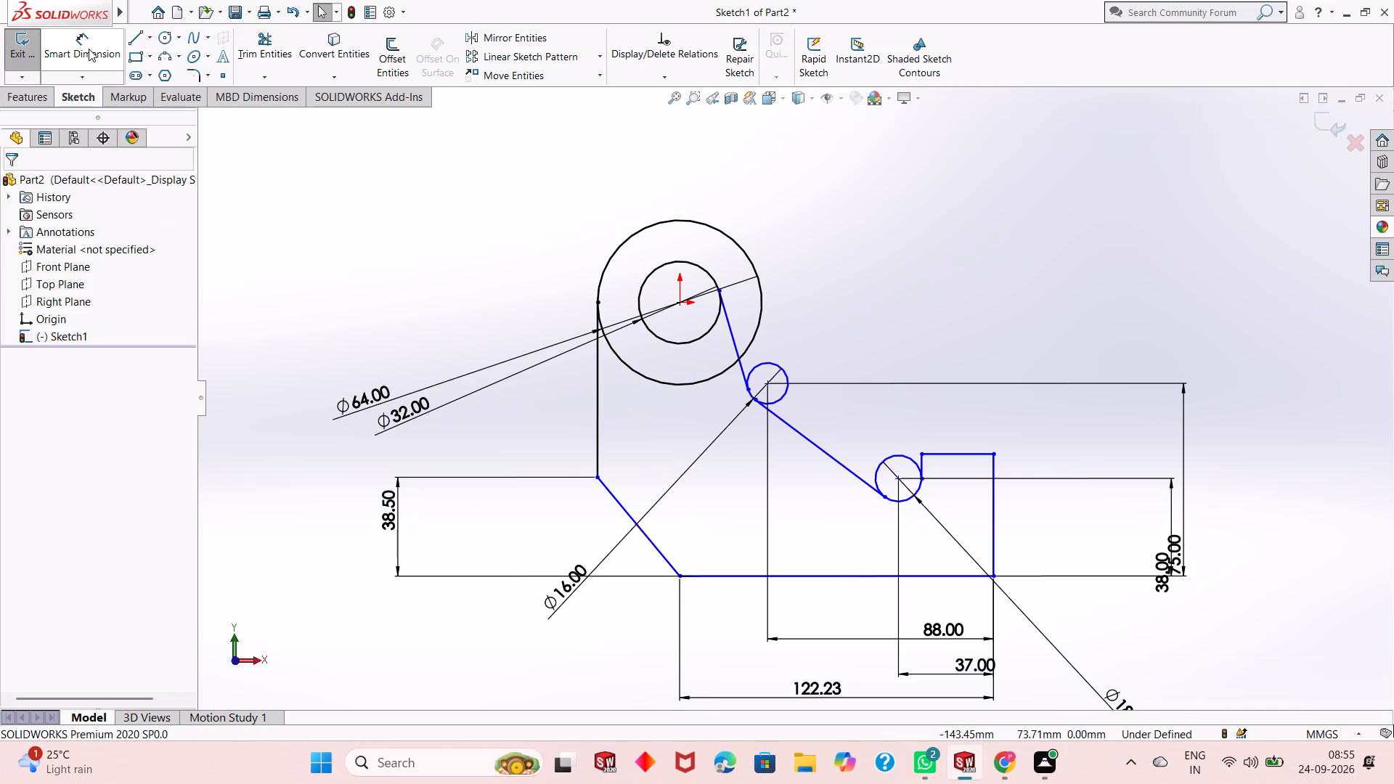
click(651, 536)
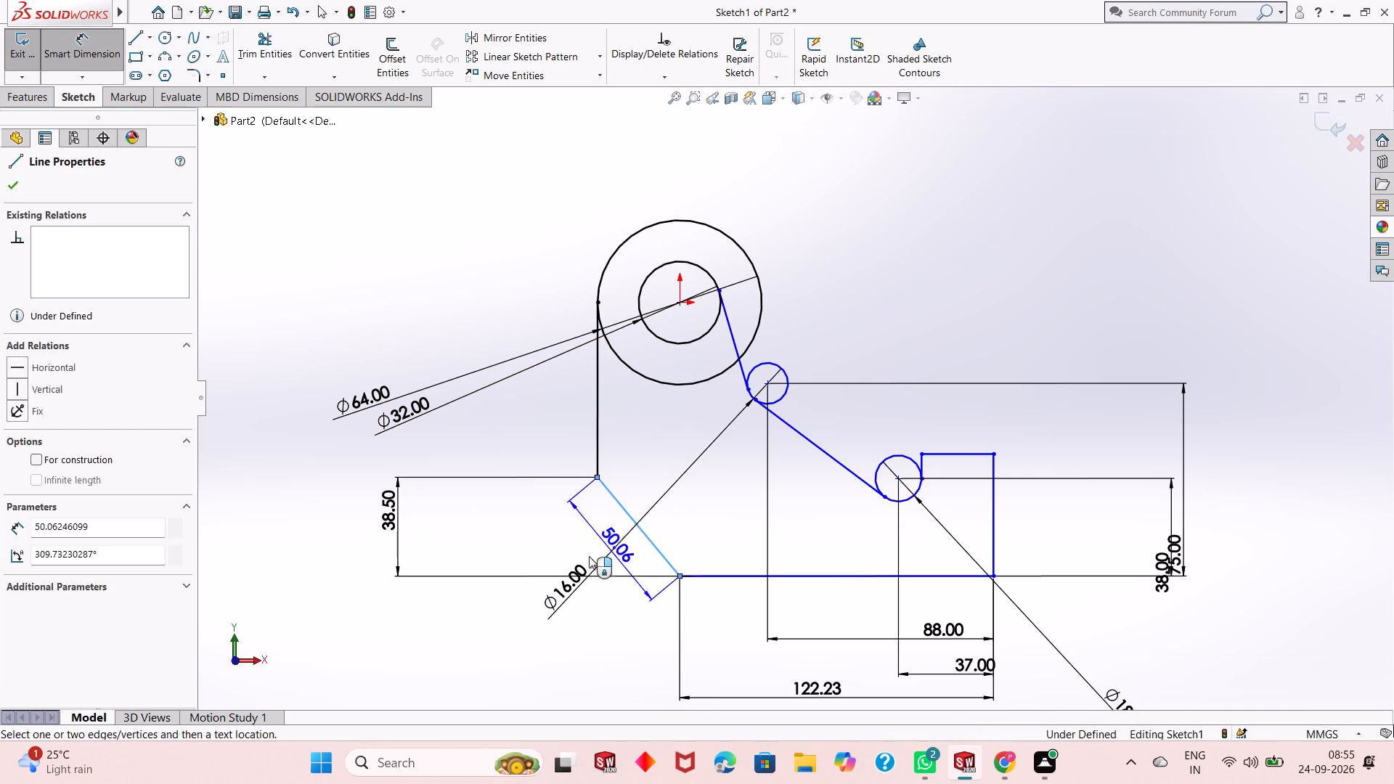
click(441, 596)
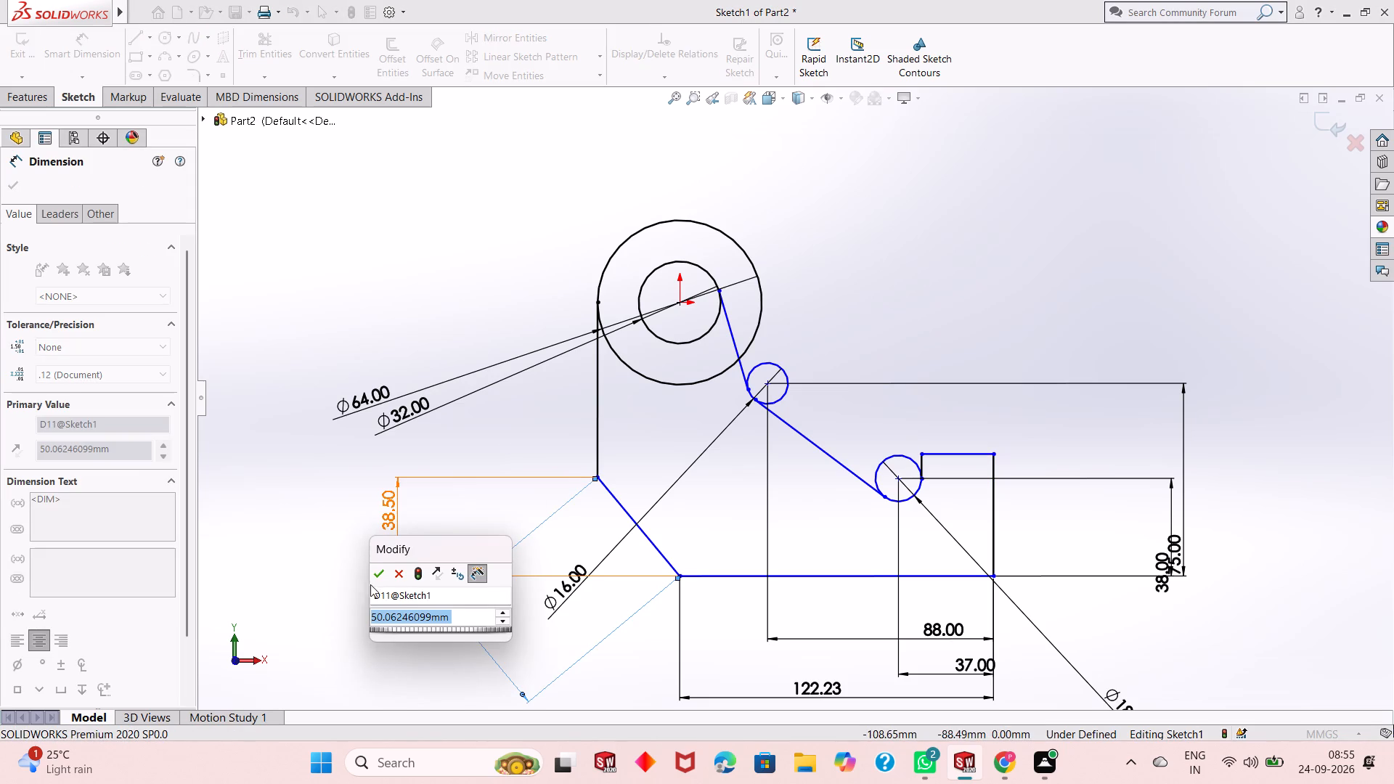
click(385, 576)
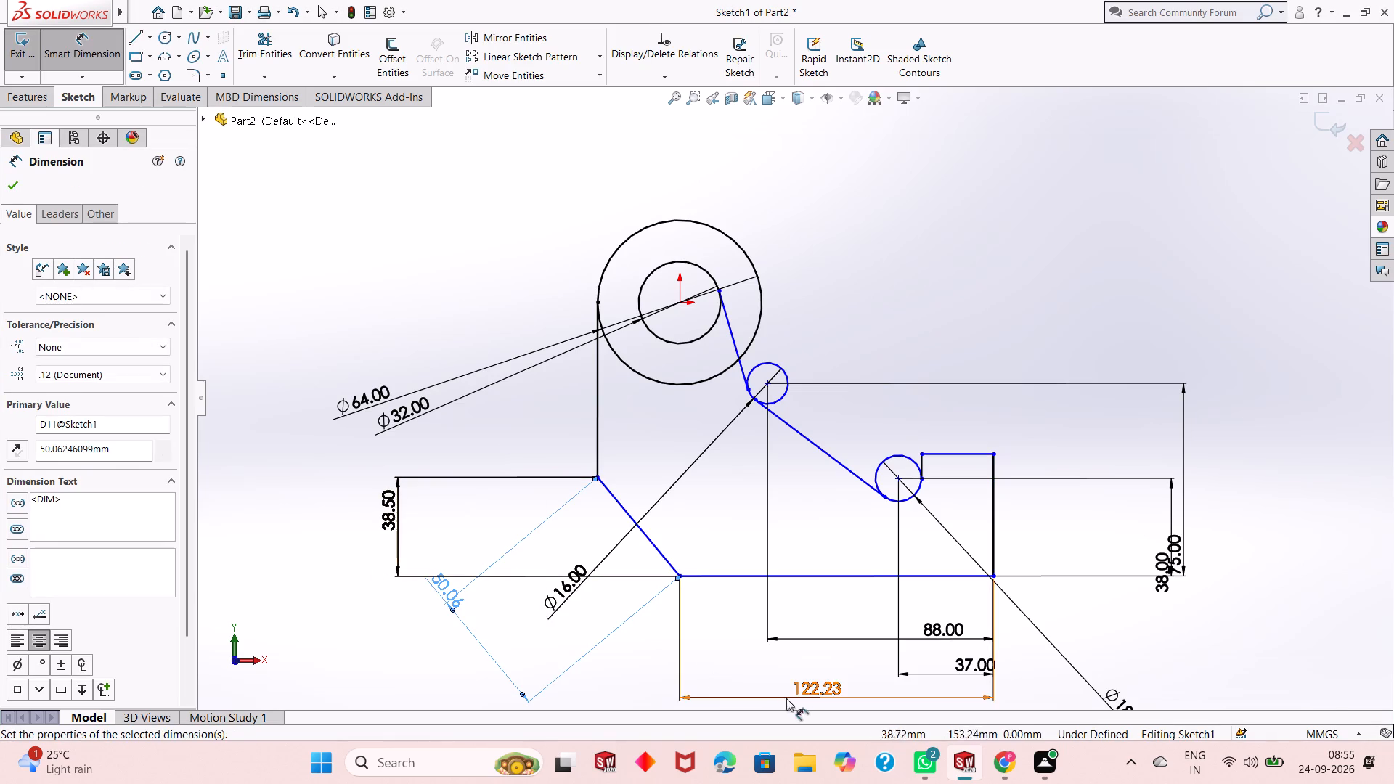
Set the bottom horizontal line's length dimension to 116.5 mm.
double_click(811, 694)
double_click(812, 694)
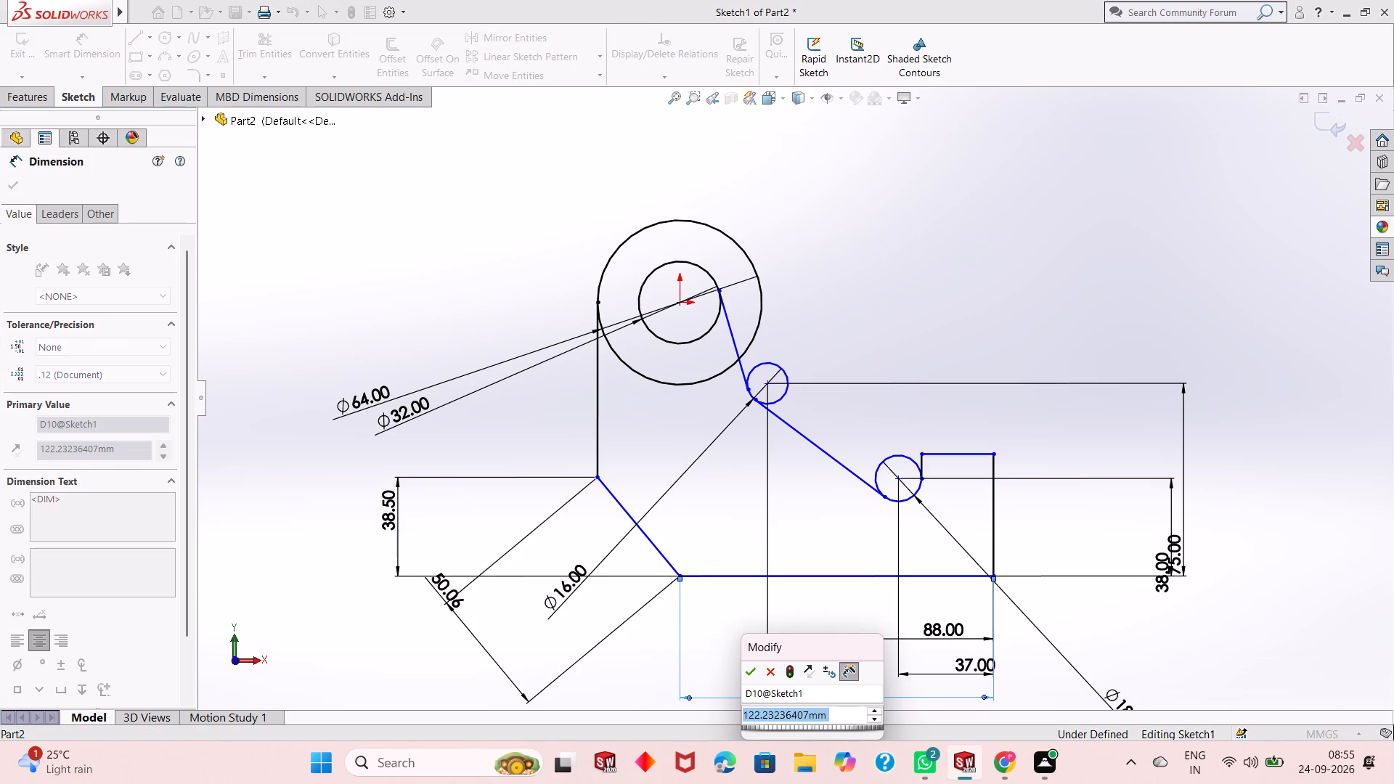
text(116.5)
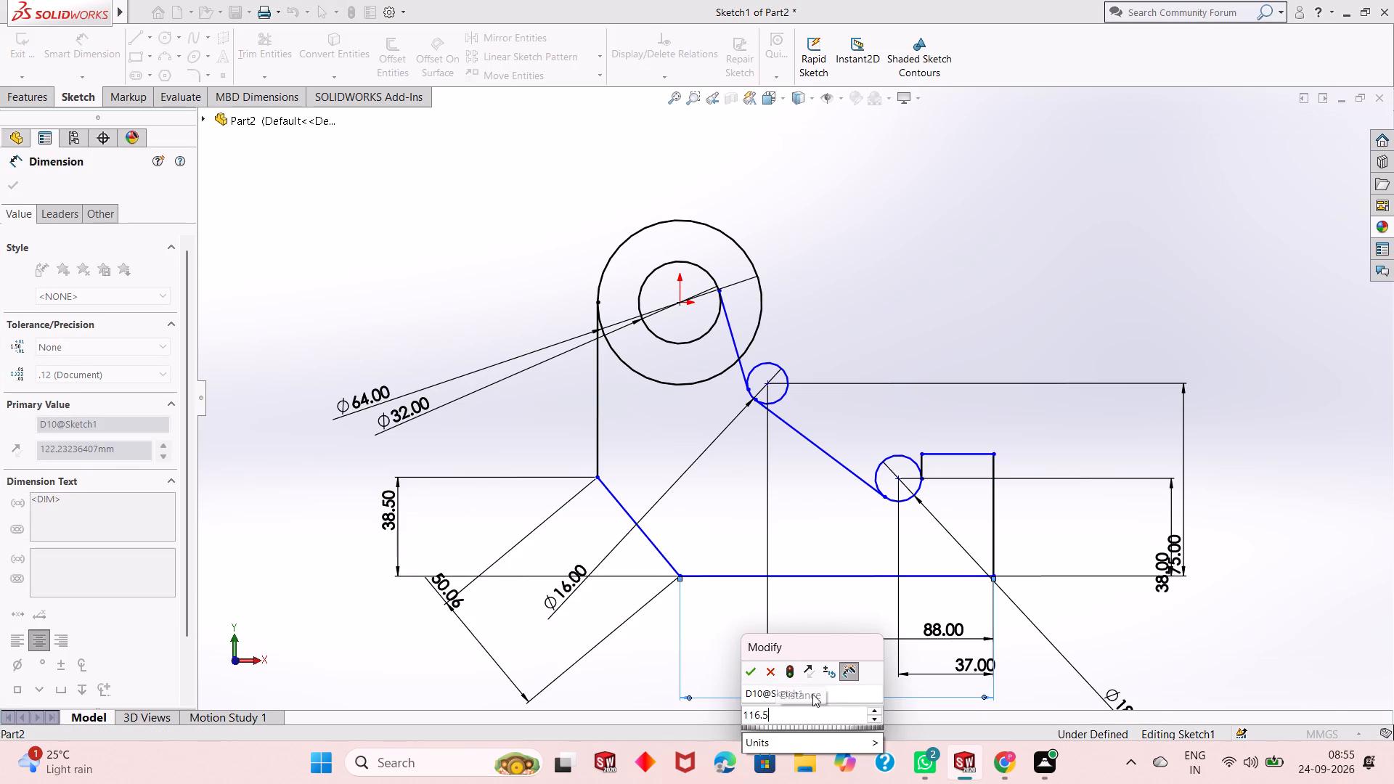
key(Return)
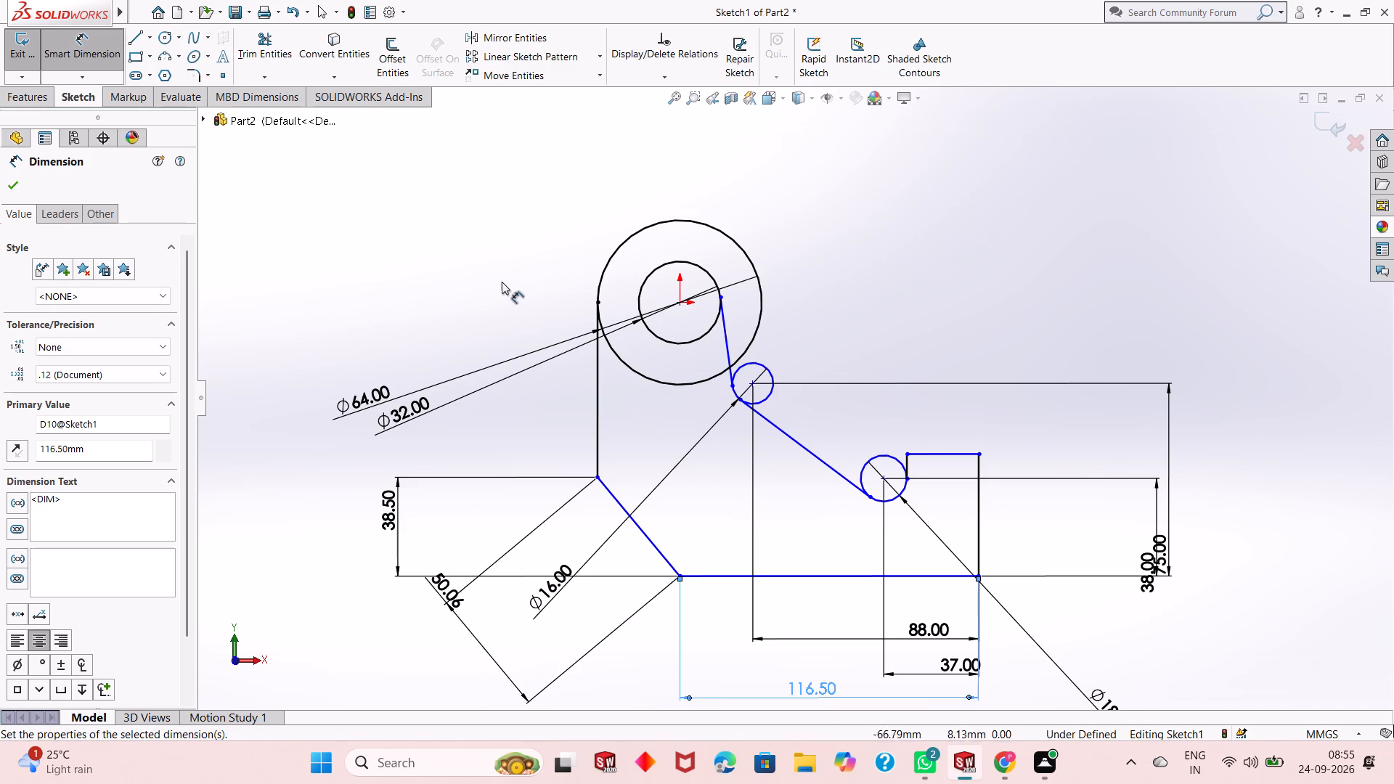
Dimension the height of the profile's right vertical edge as 48 mm.
click(979, 510)
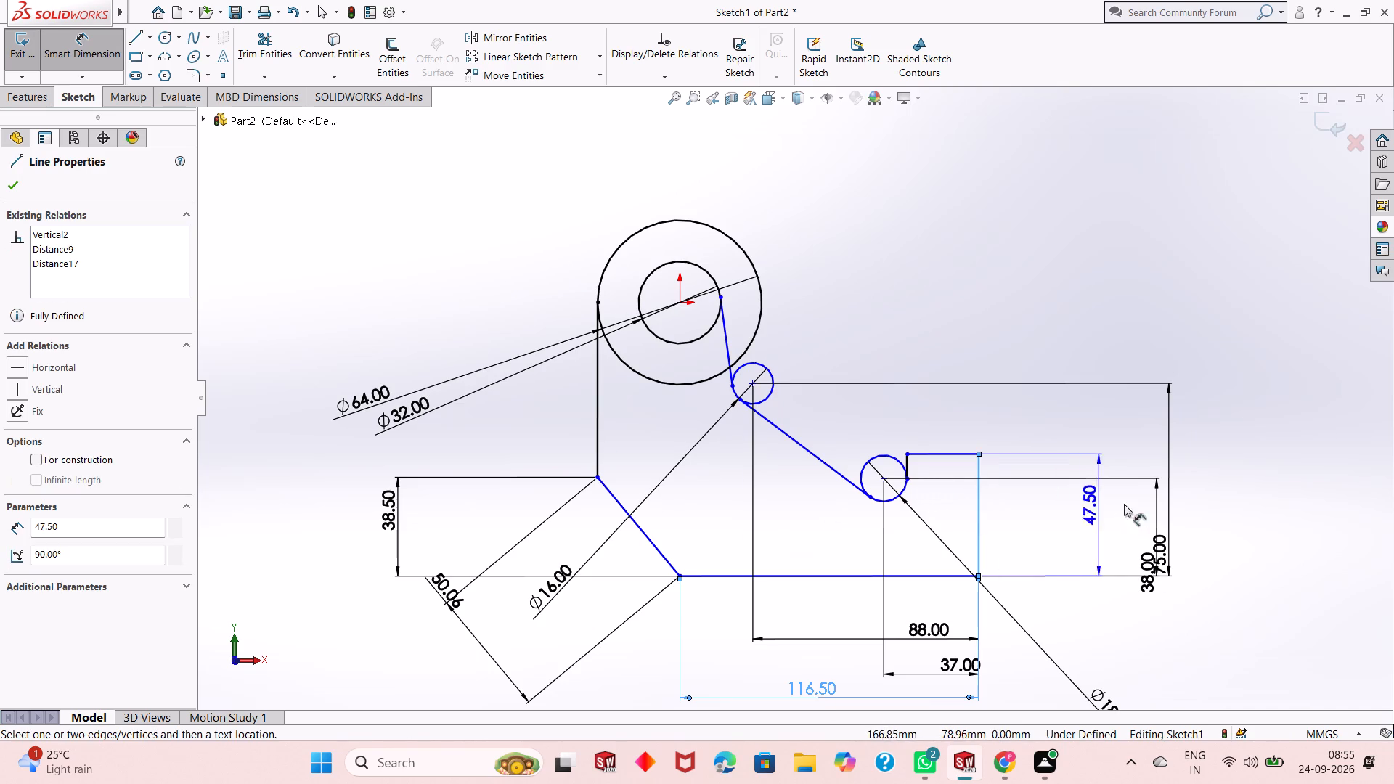
click(1210, 503)
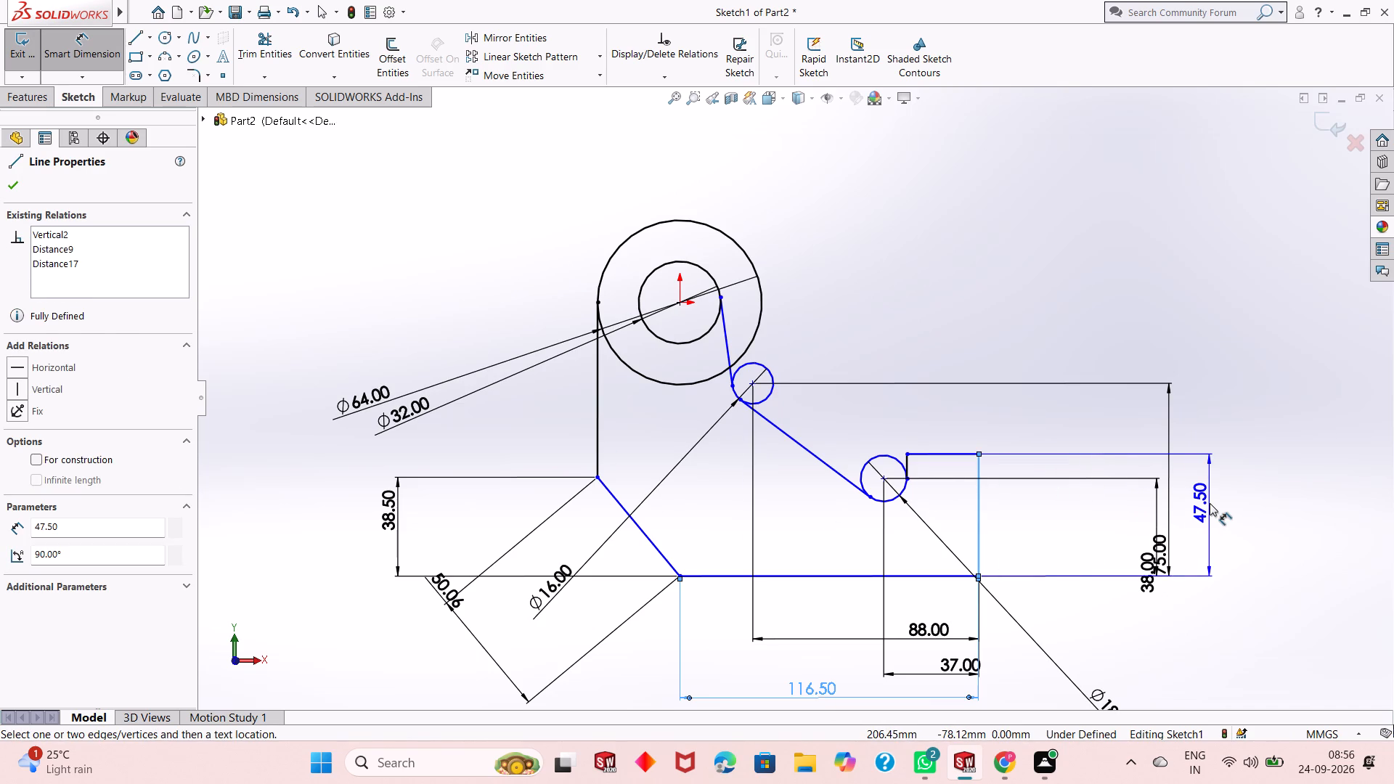
text(48)
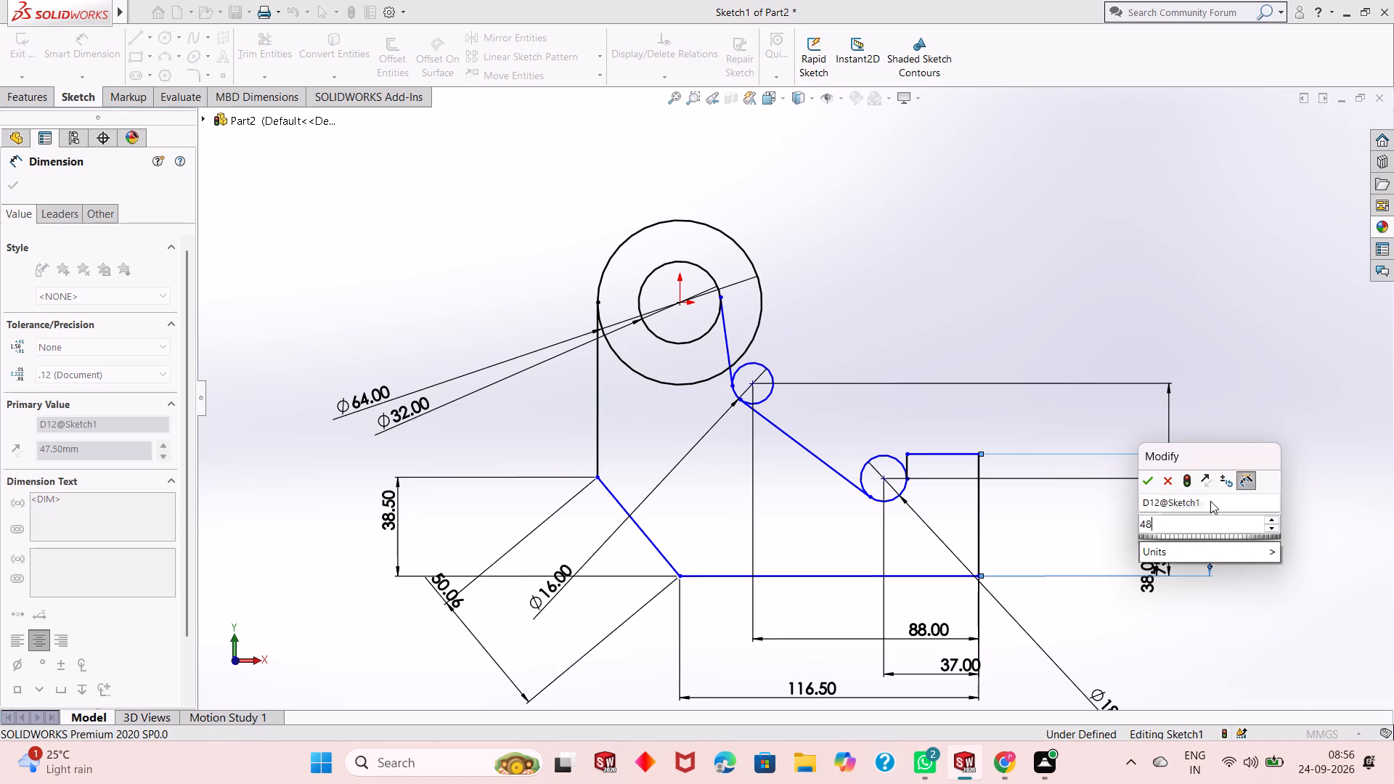
key(Return)
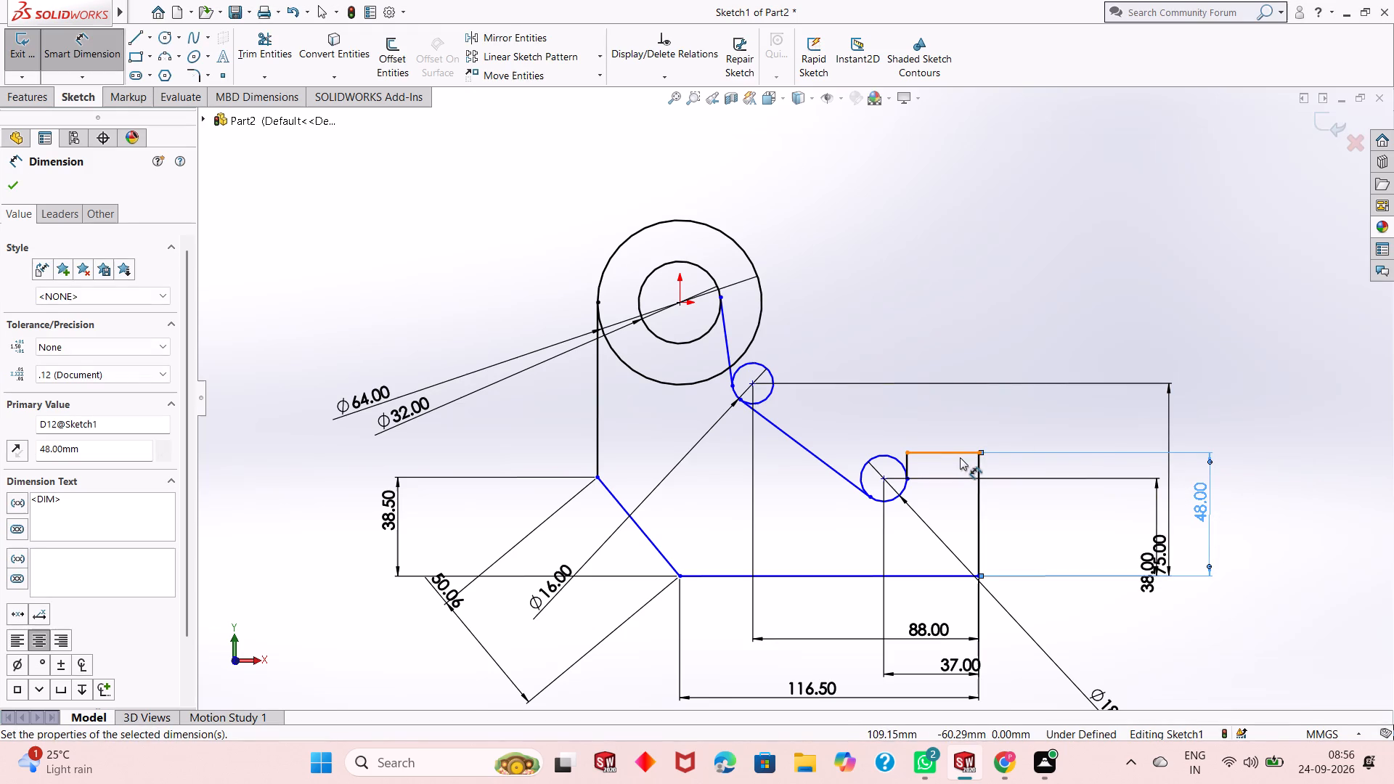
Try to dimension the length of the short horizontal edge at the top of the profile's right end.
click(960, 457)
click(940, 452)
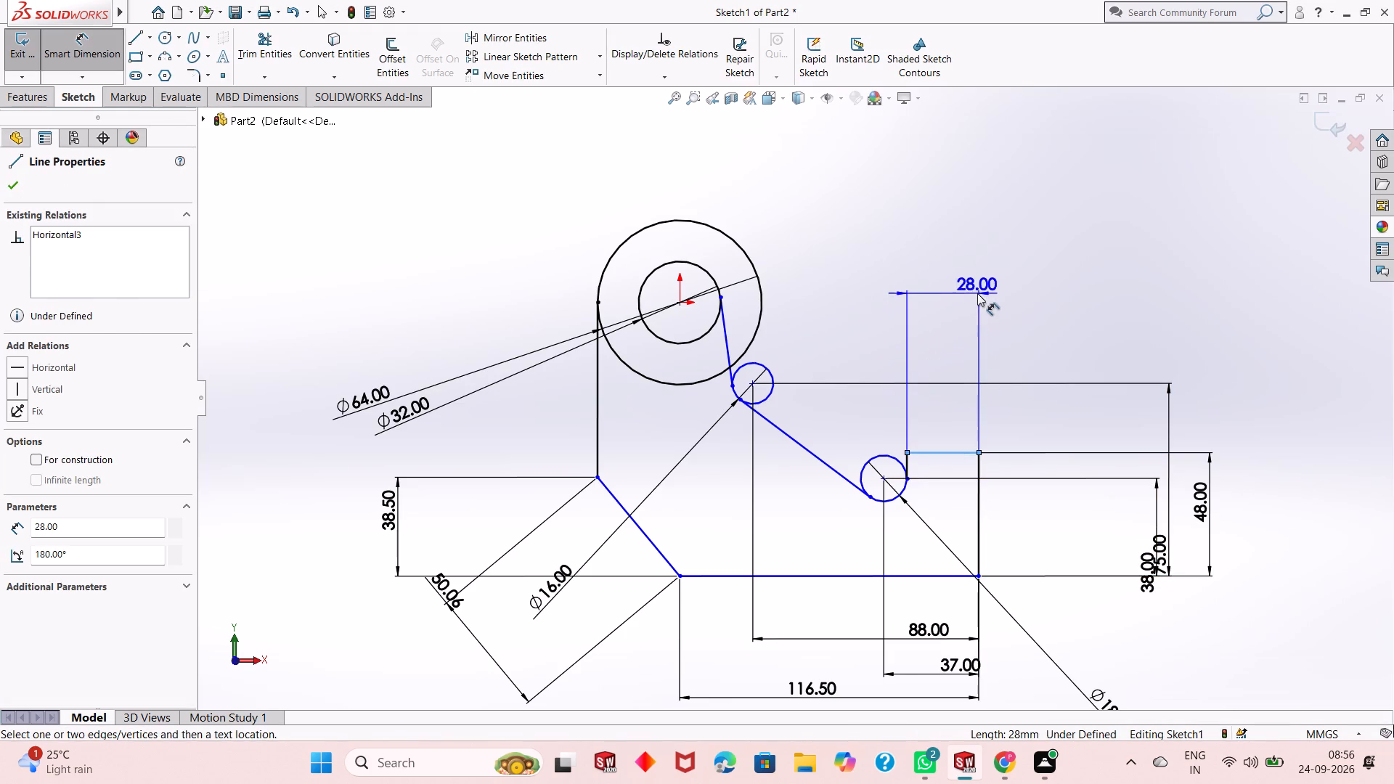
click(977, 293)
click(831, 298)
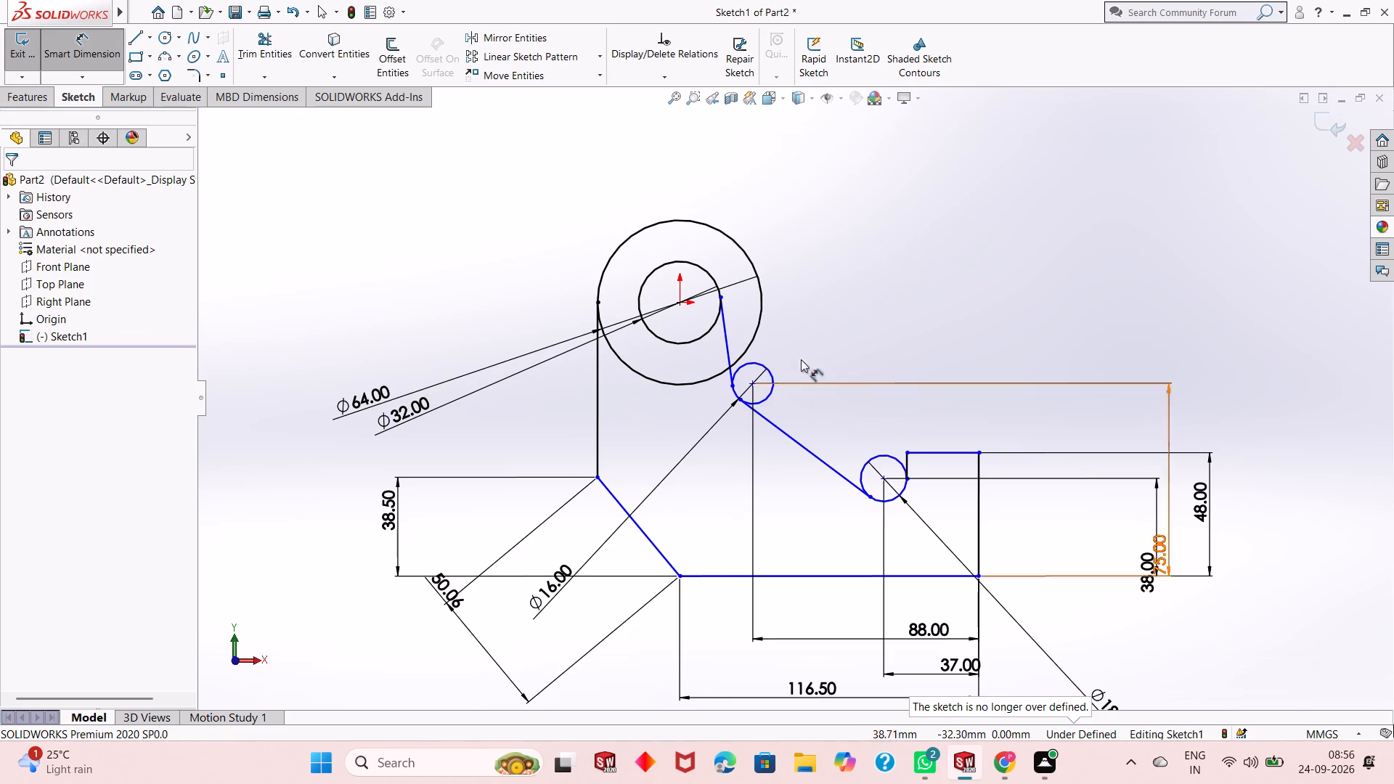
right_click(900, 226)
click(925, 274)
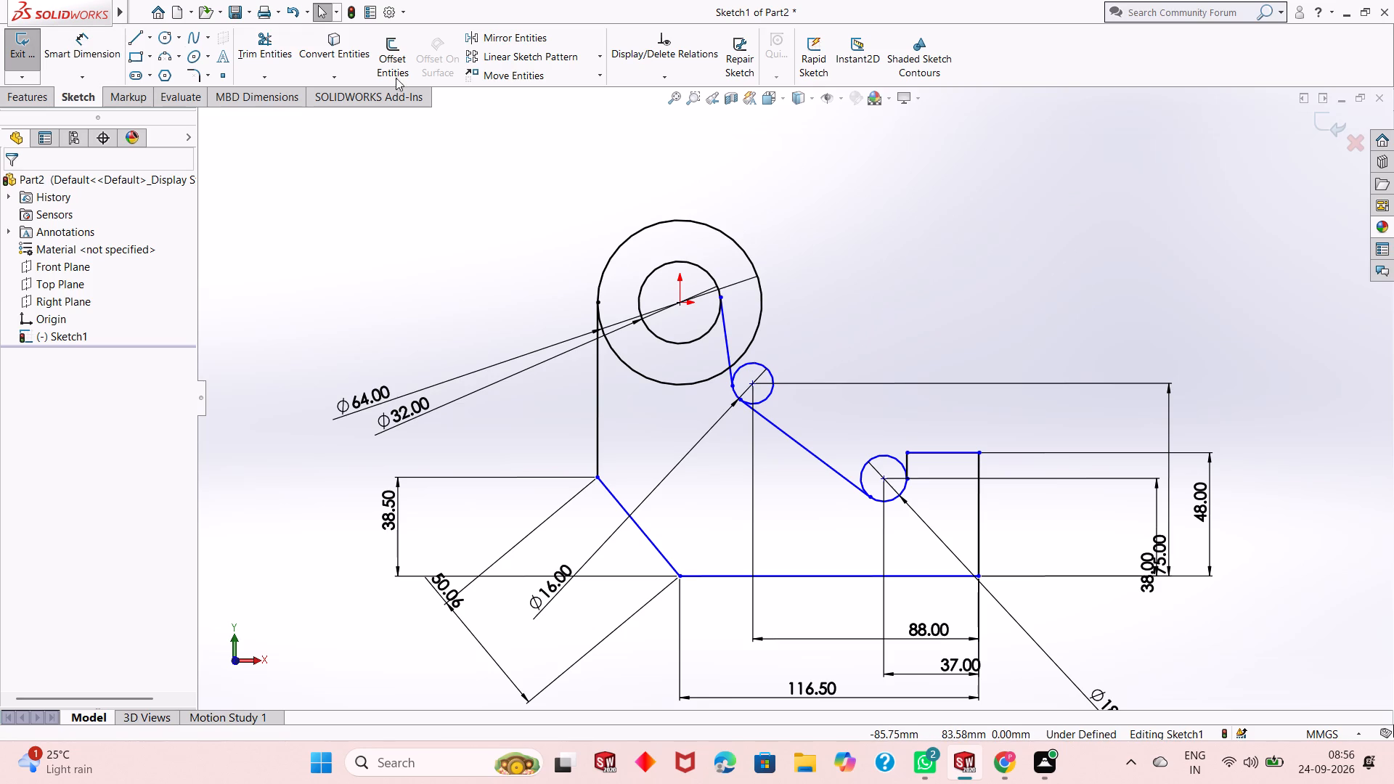
Trim the 16 mm and 18 mm circles to the short arcs joining the adjacent profile lines.
click(277, 53)
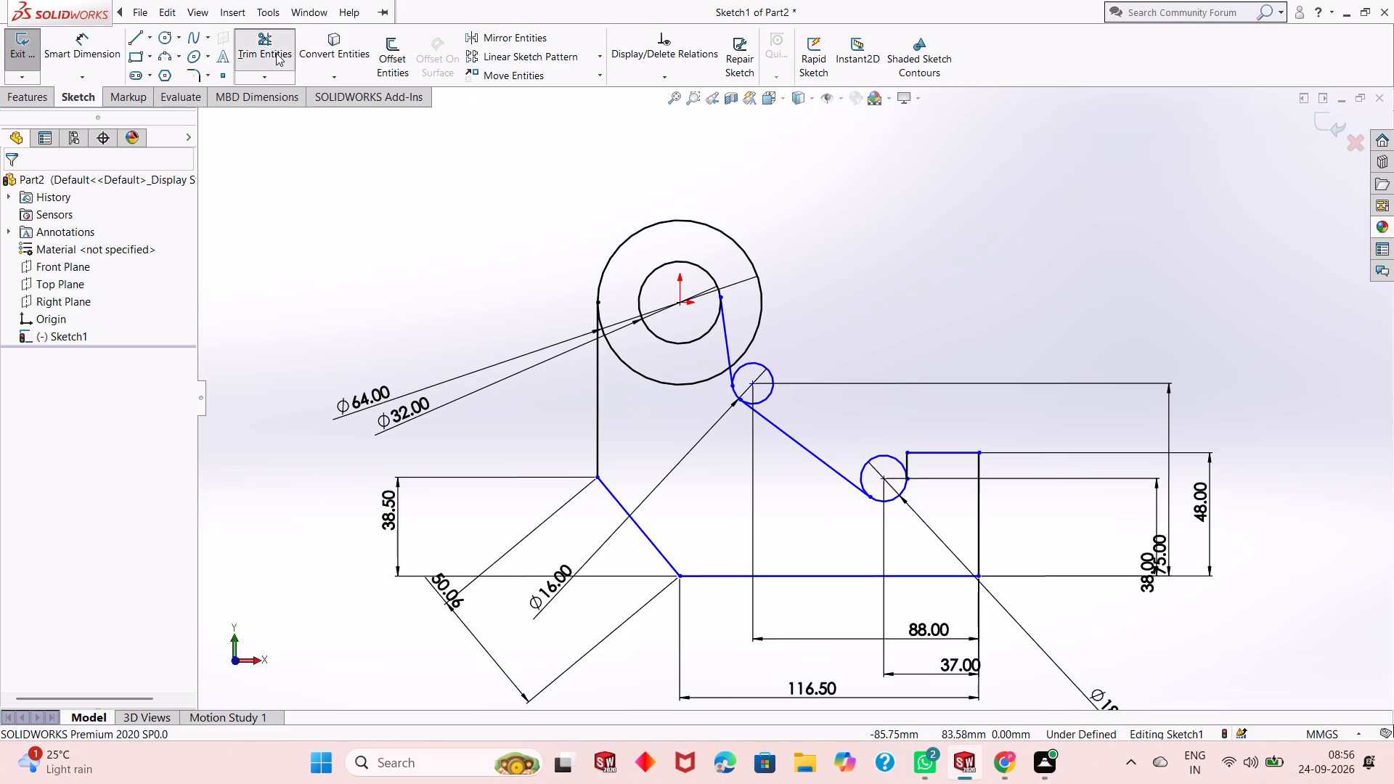
scroll(794, 491, down, 3)
scroll(908, 430, down, 1)
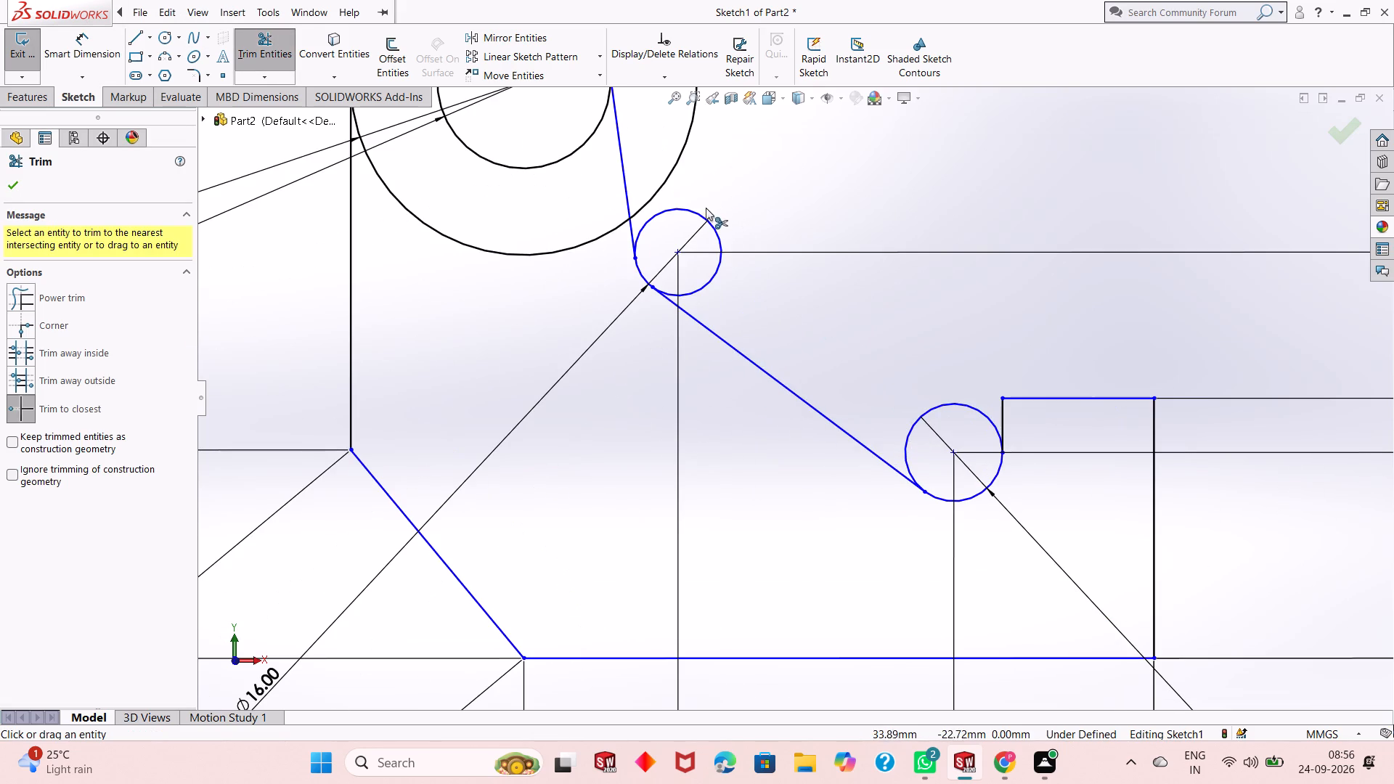
click(704, 216)
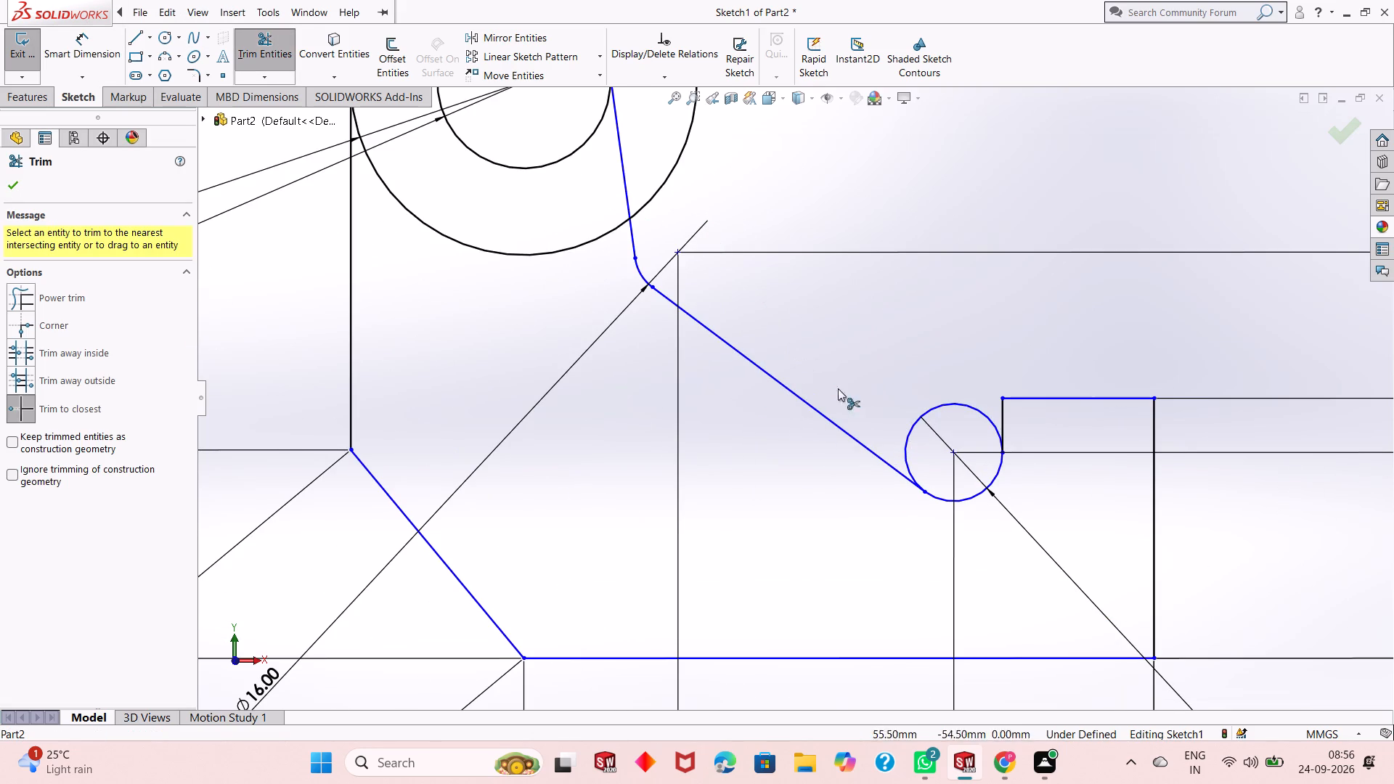
click(908, 444)
right_click(920, 225)
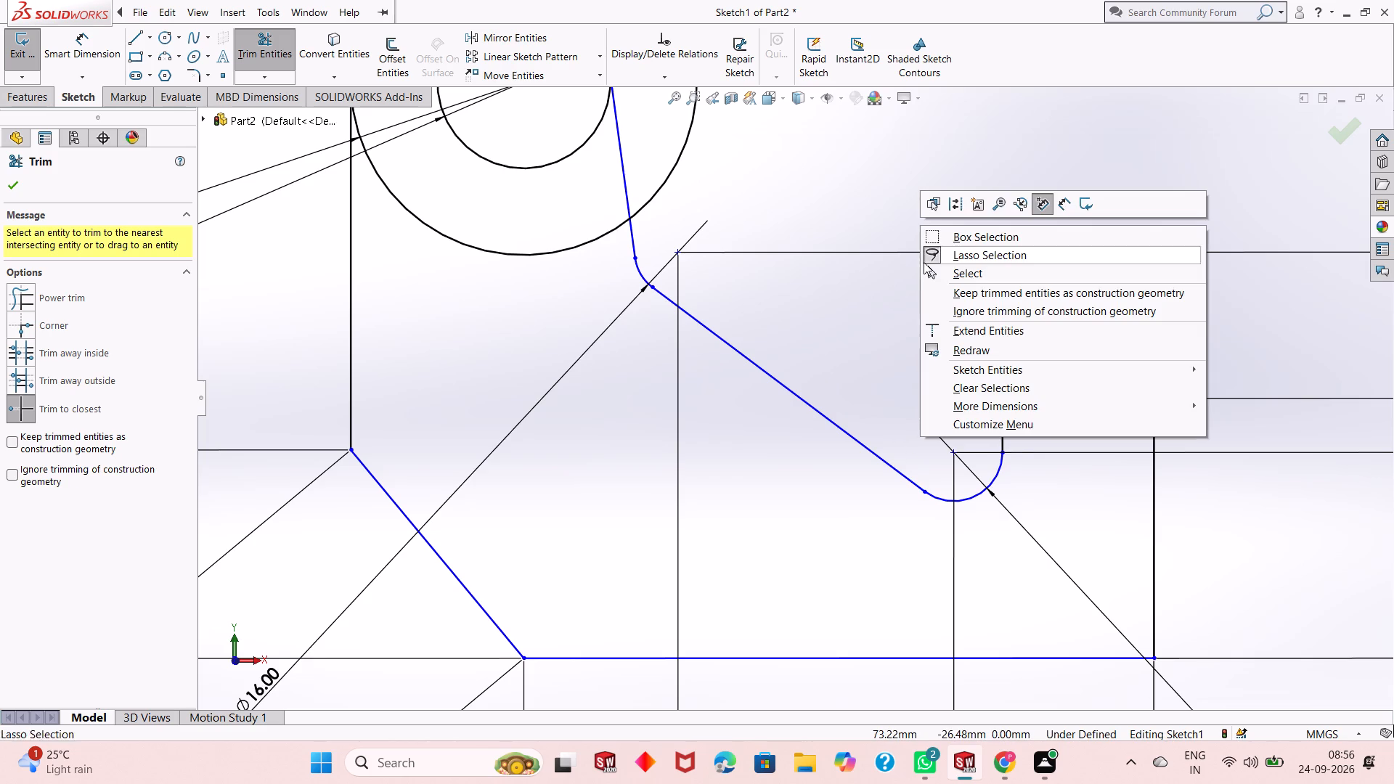
click(875, 215)
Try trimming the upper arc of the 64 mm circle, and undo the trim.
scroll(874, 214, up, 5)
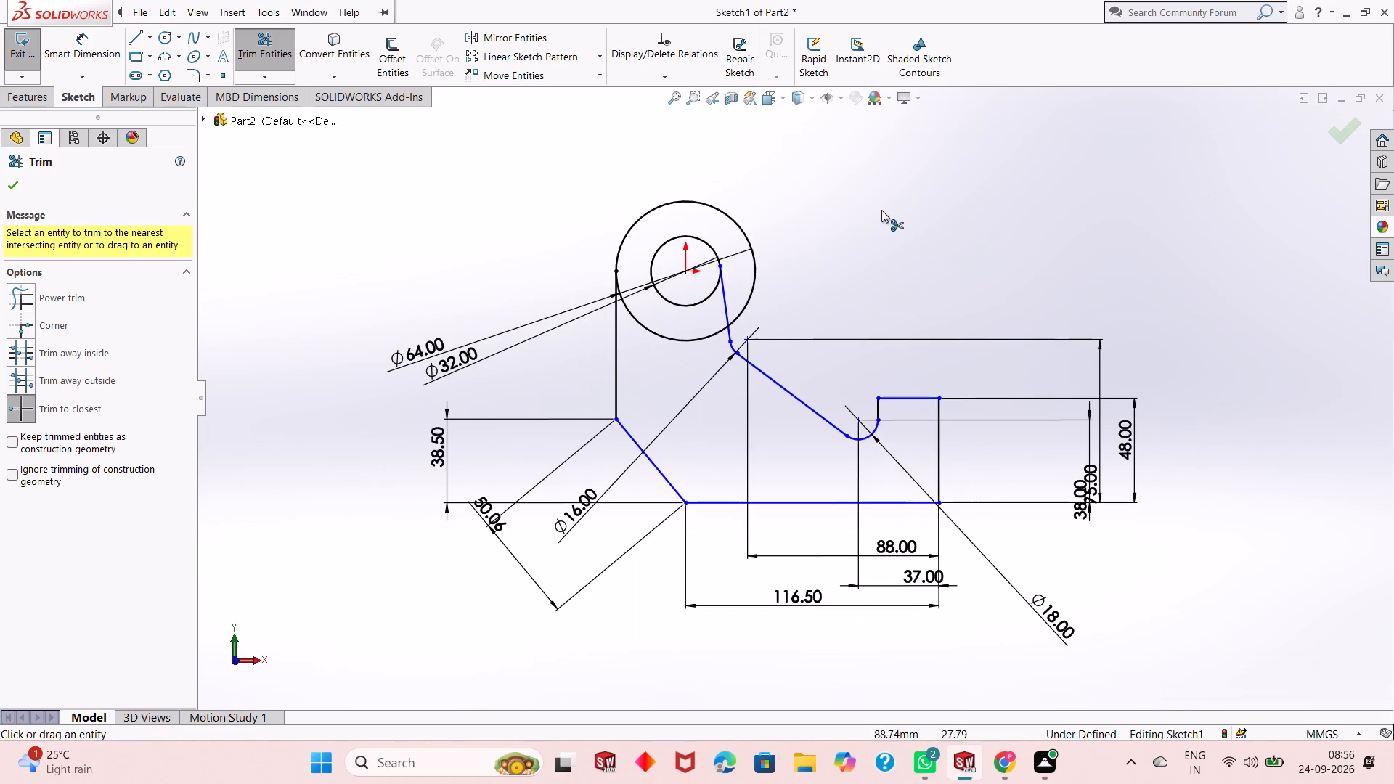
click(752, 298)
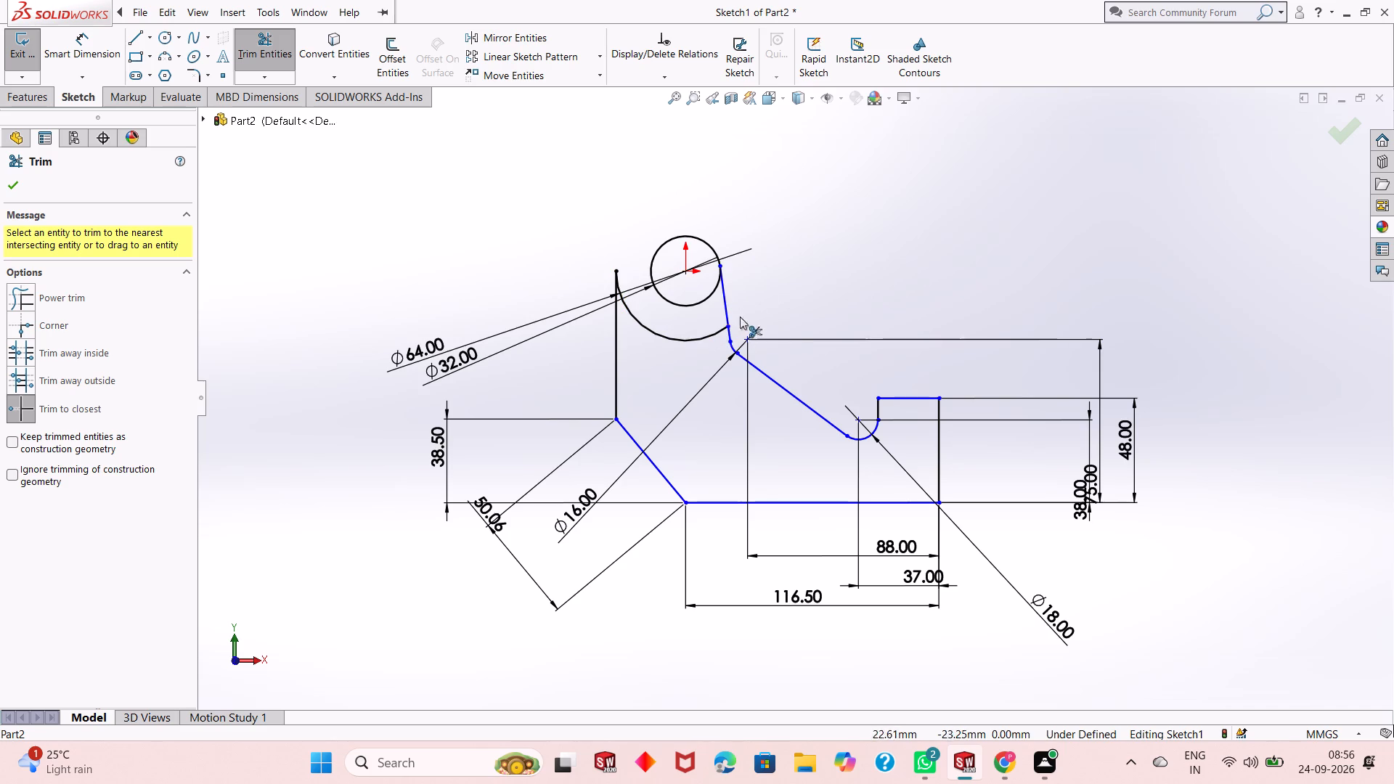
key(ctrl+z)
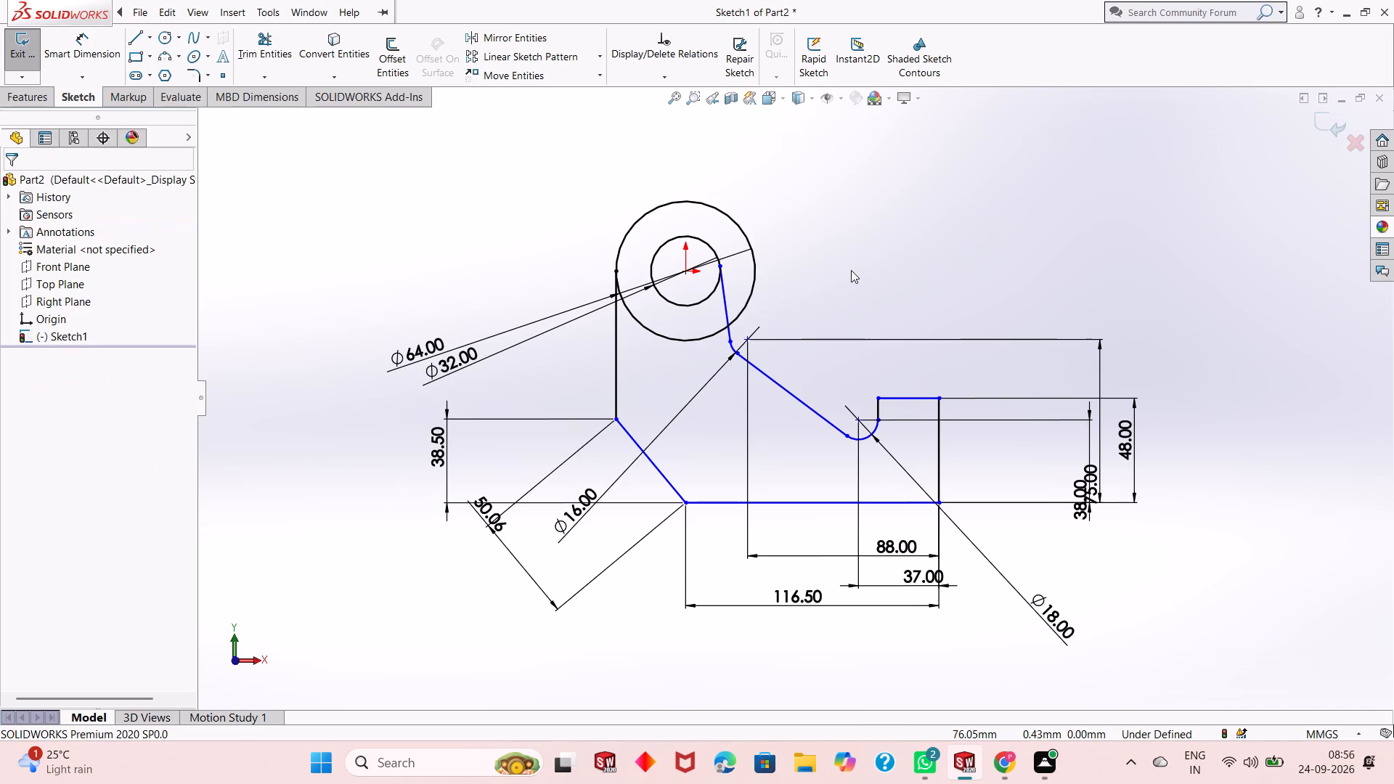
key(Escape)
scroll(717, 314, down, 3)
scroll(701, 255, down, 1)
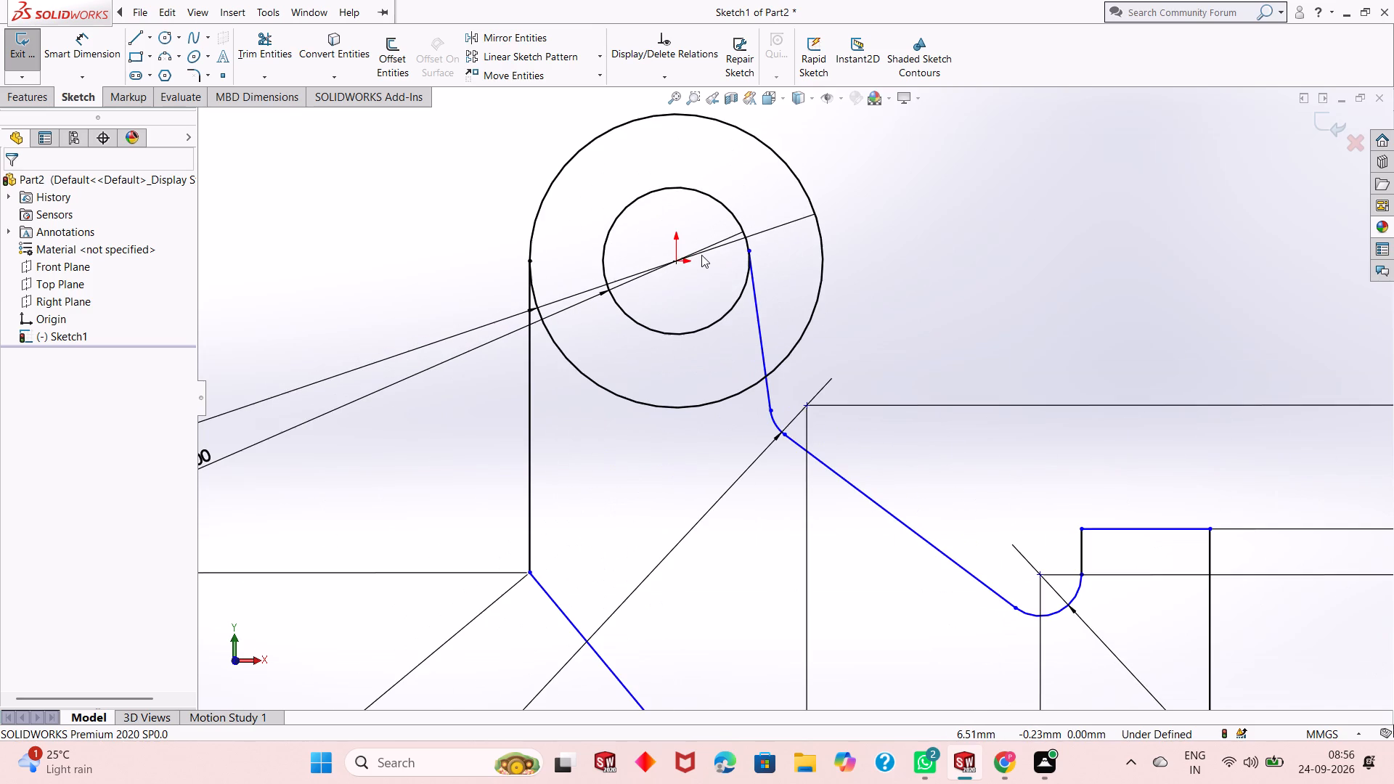
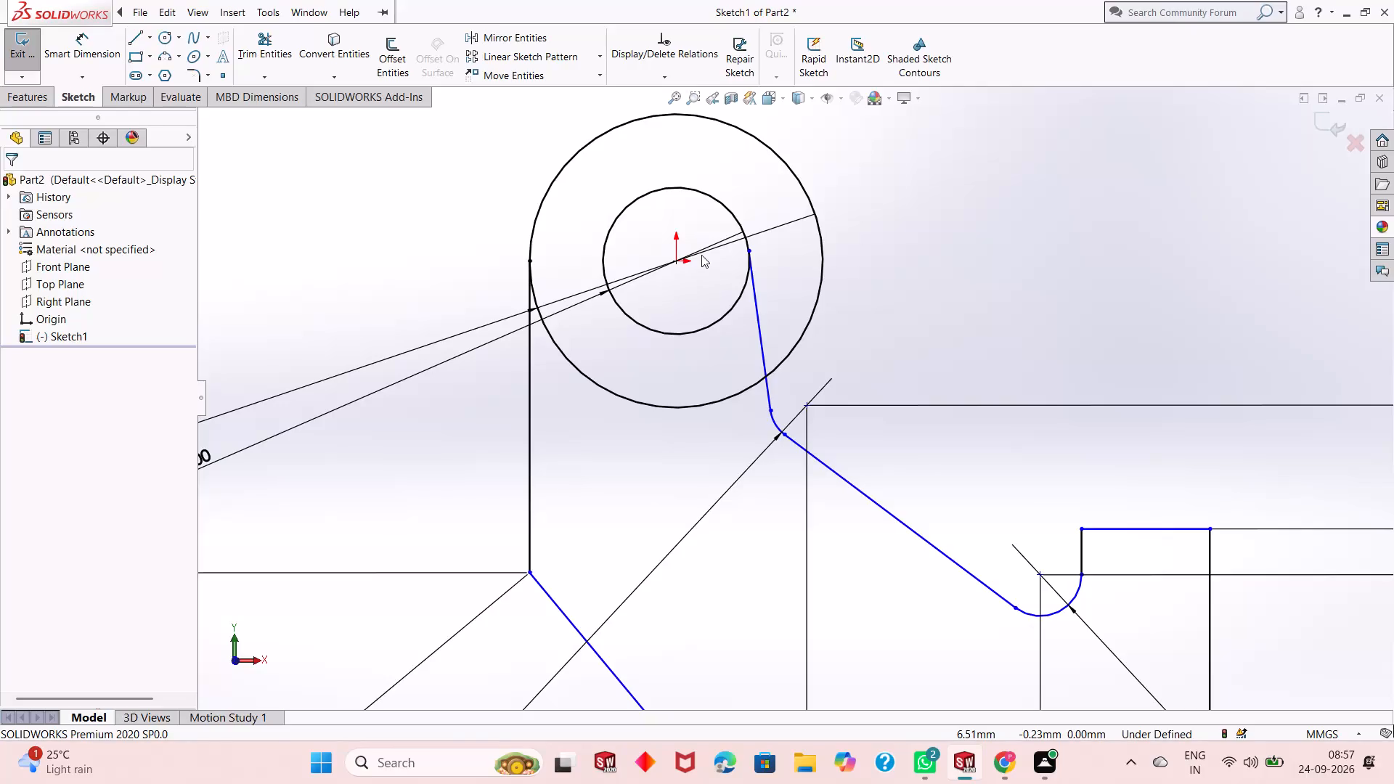
Sketch a vertical line from the origin up to the top of the 64 mm circle.
click(142, 36)
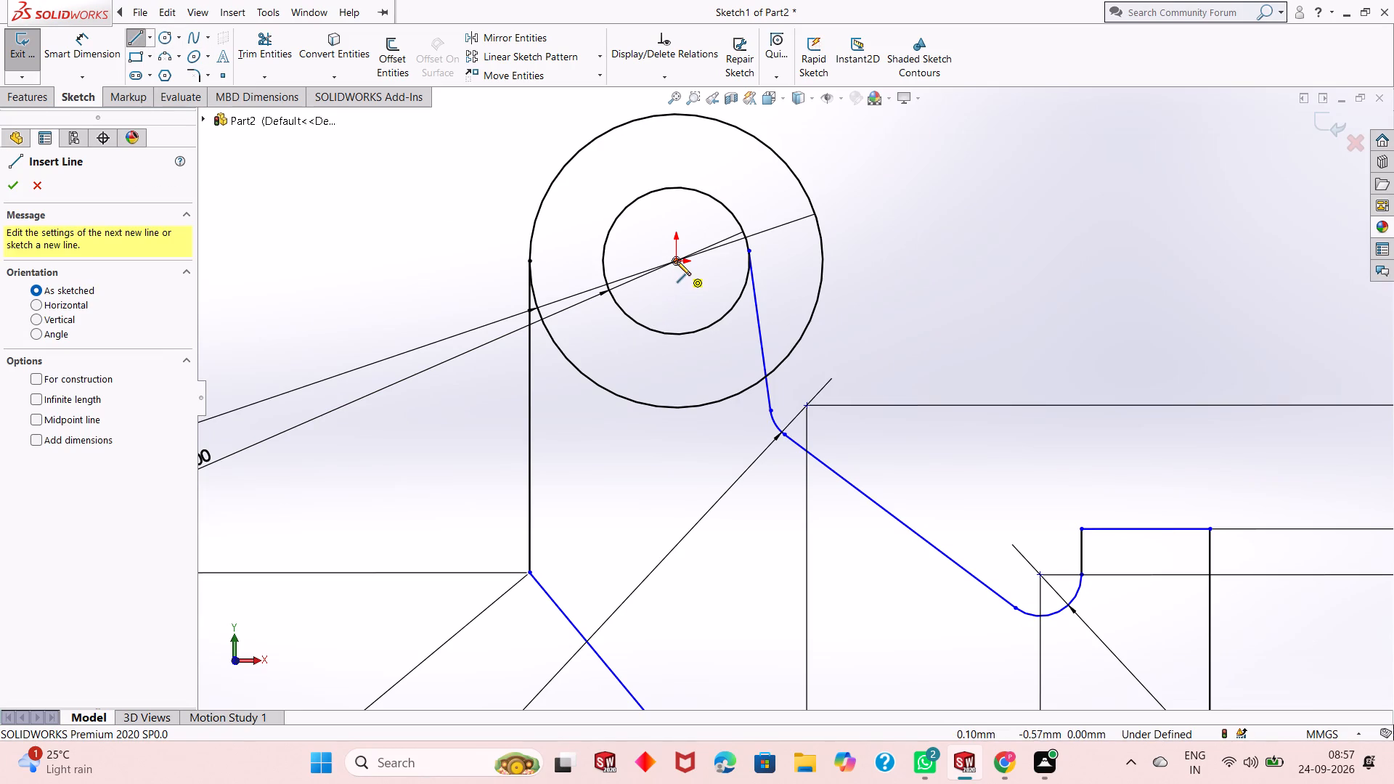
click(677, 261)
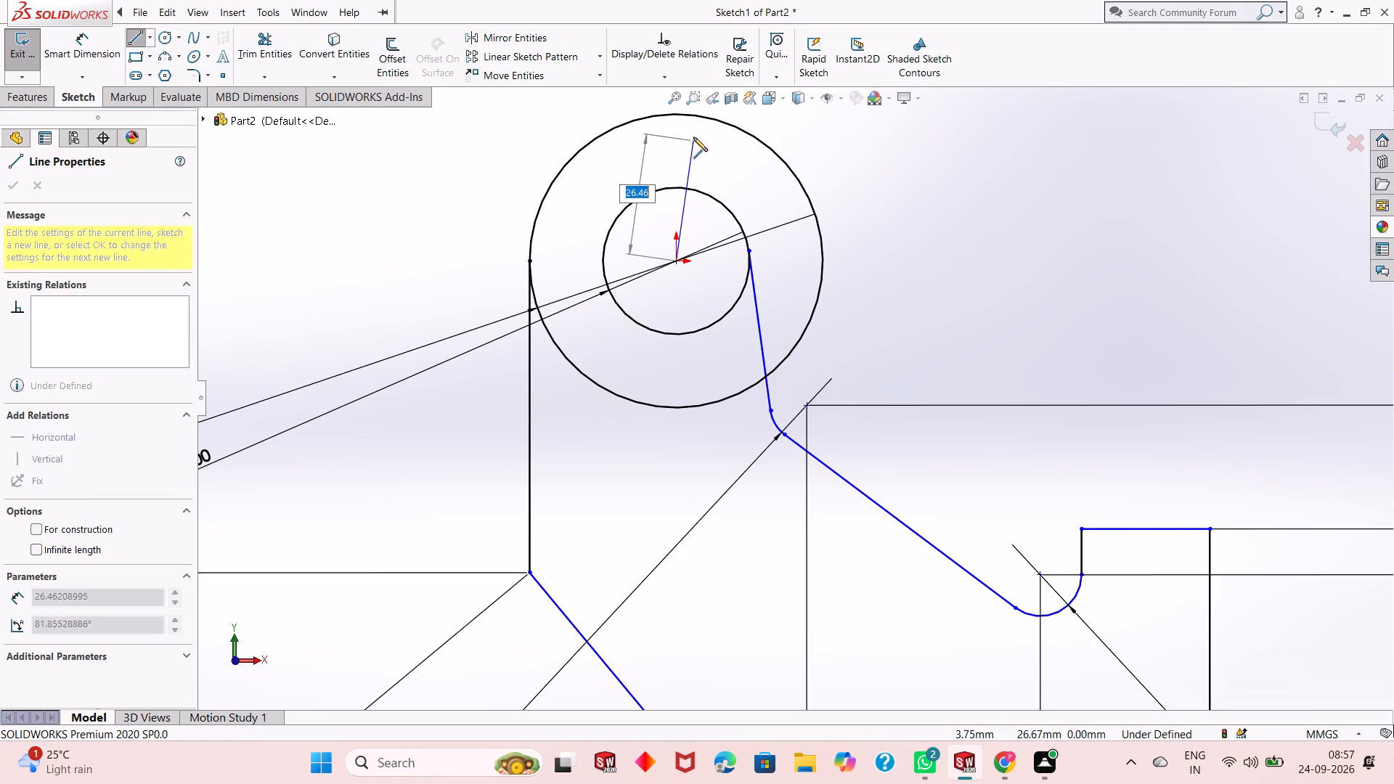
click(678, 115)
right_click(678, 115)
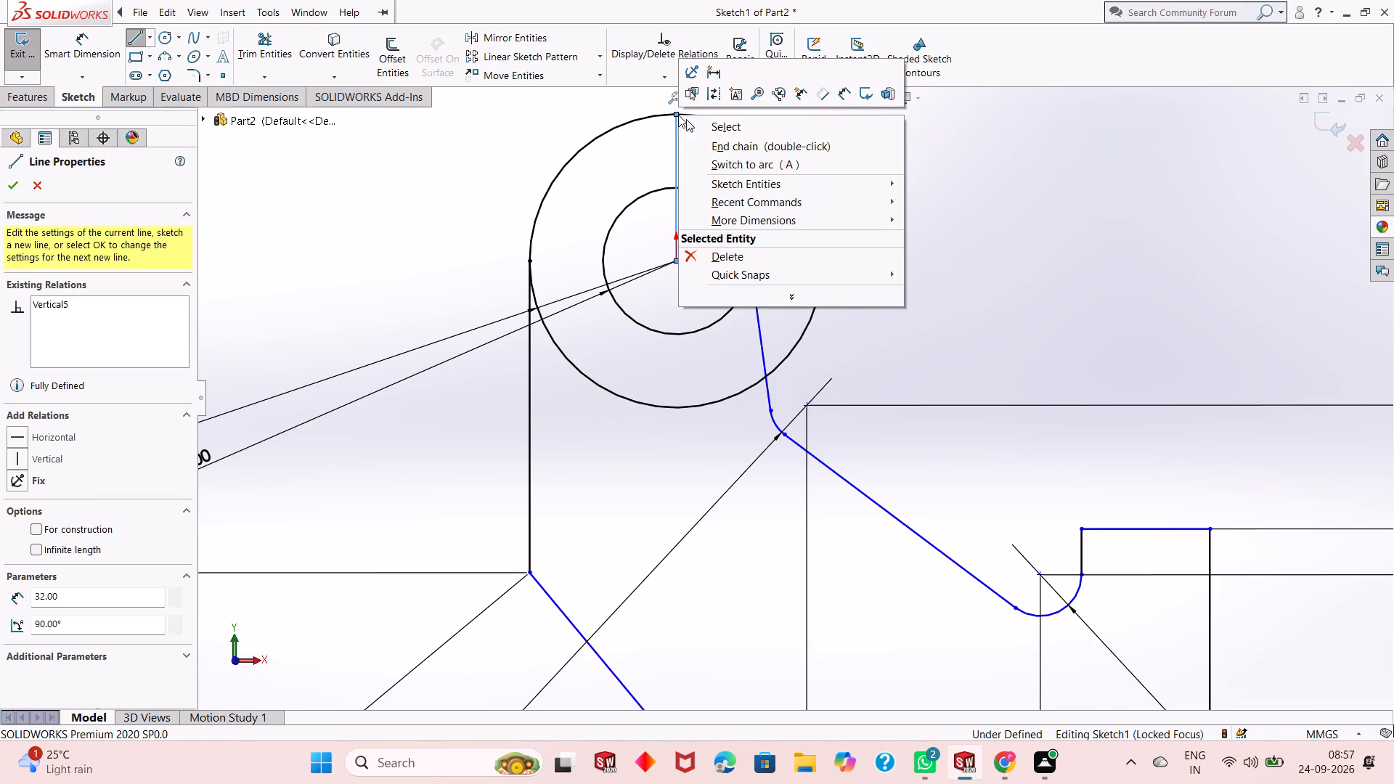
click(698, 121)
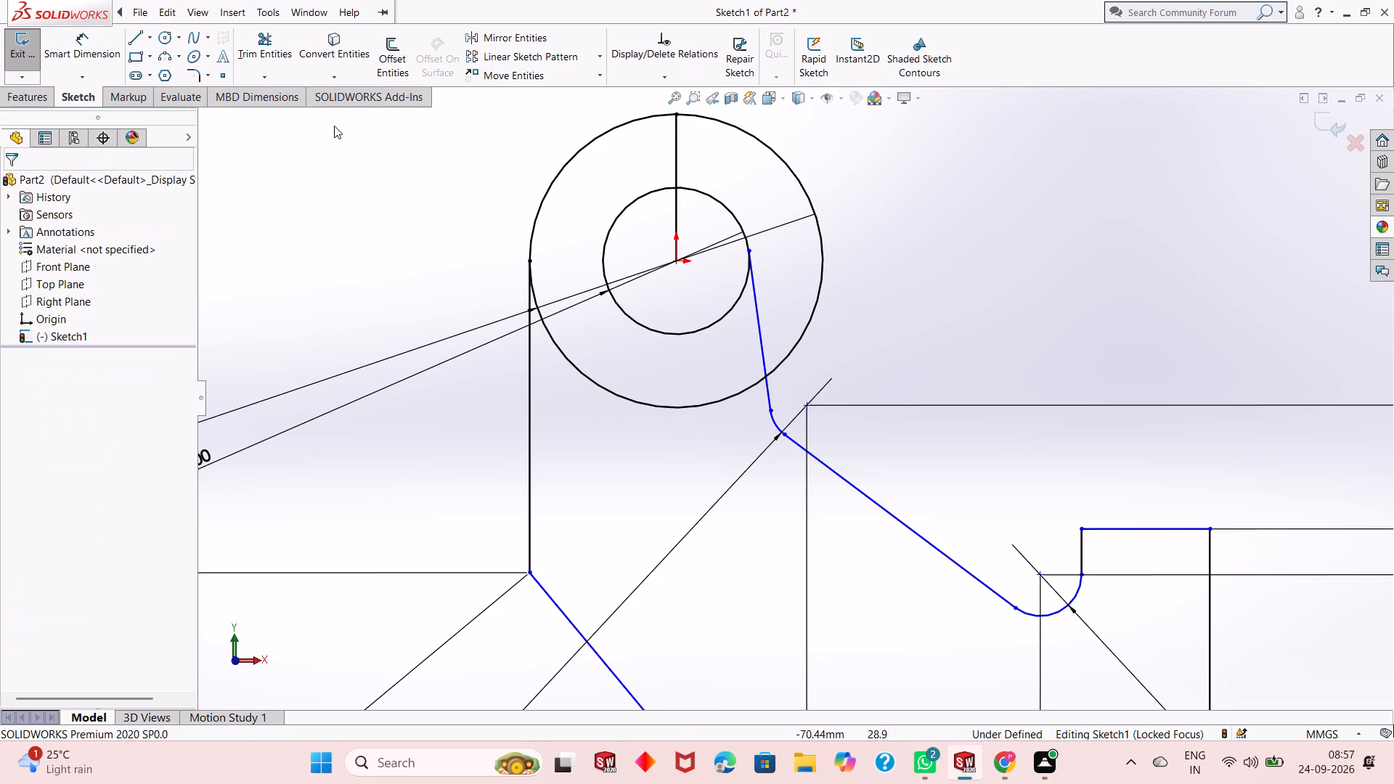
click(388, 208)
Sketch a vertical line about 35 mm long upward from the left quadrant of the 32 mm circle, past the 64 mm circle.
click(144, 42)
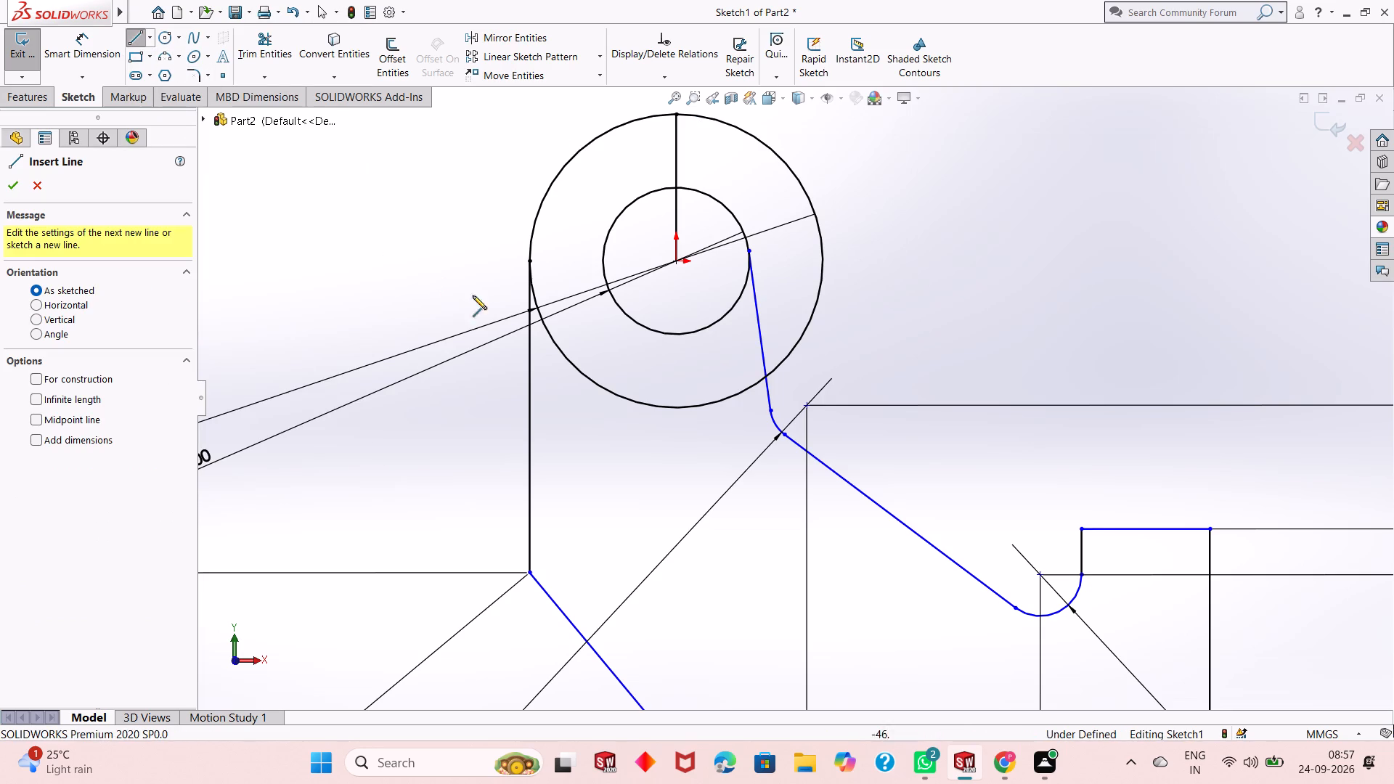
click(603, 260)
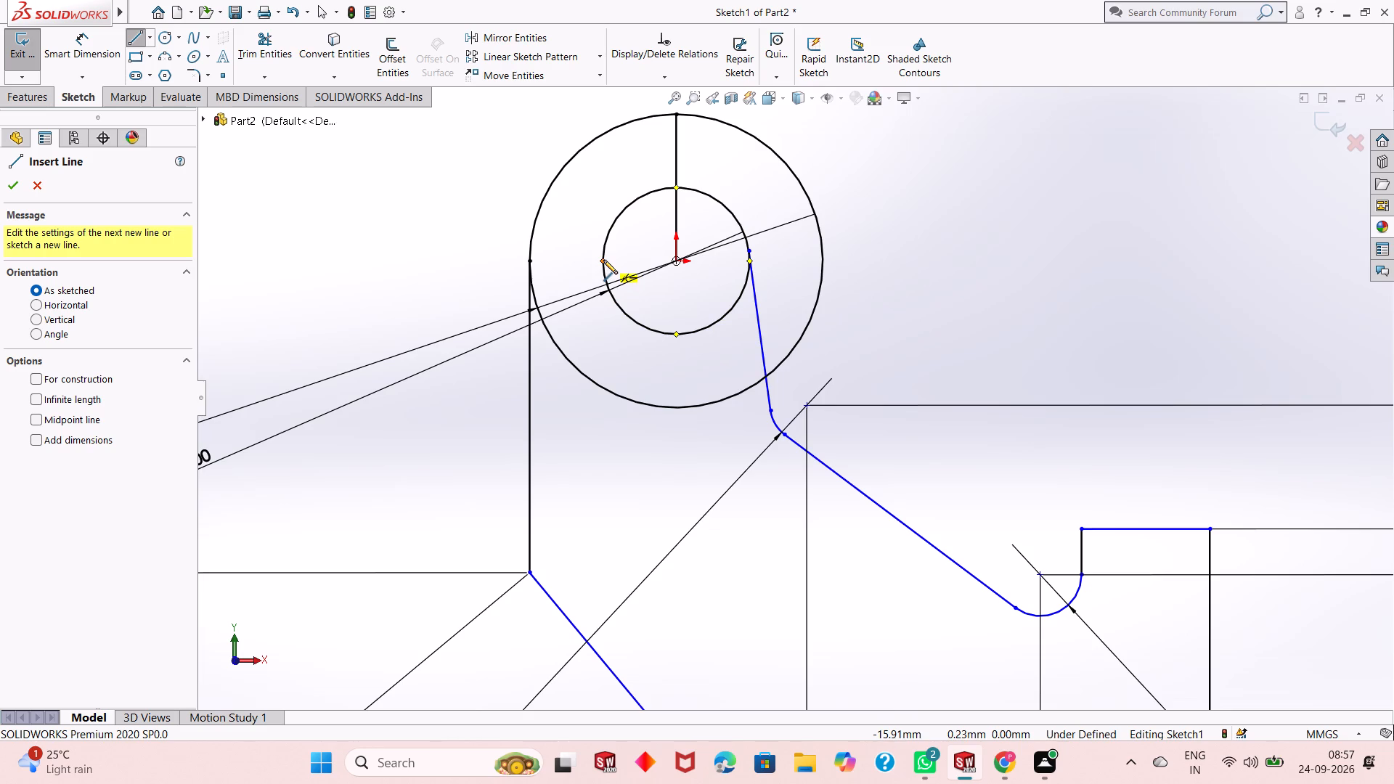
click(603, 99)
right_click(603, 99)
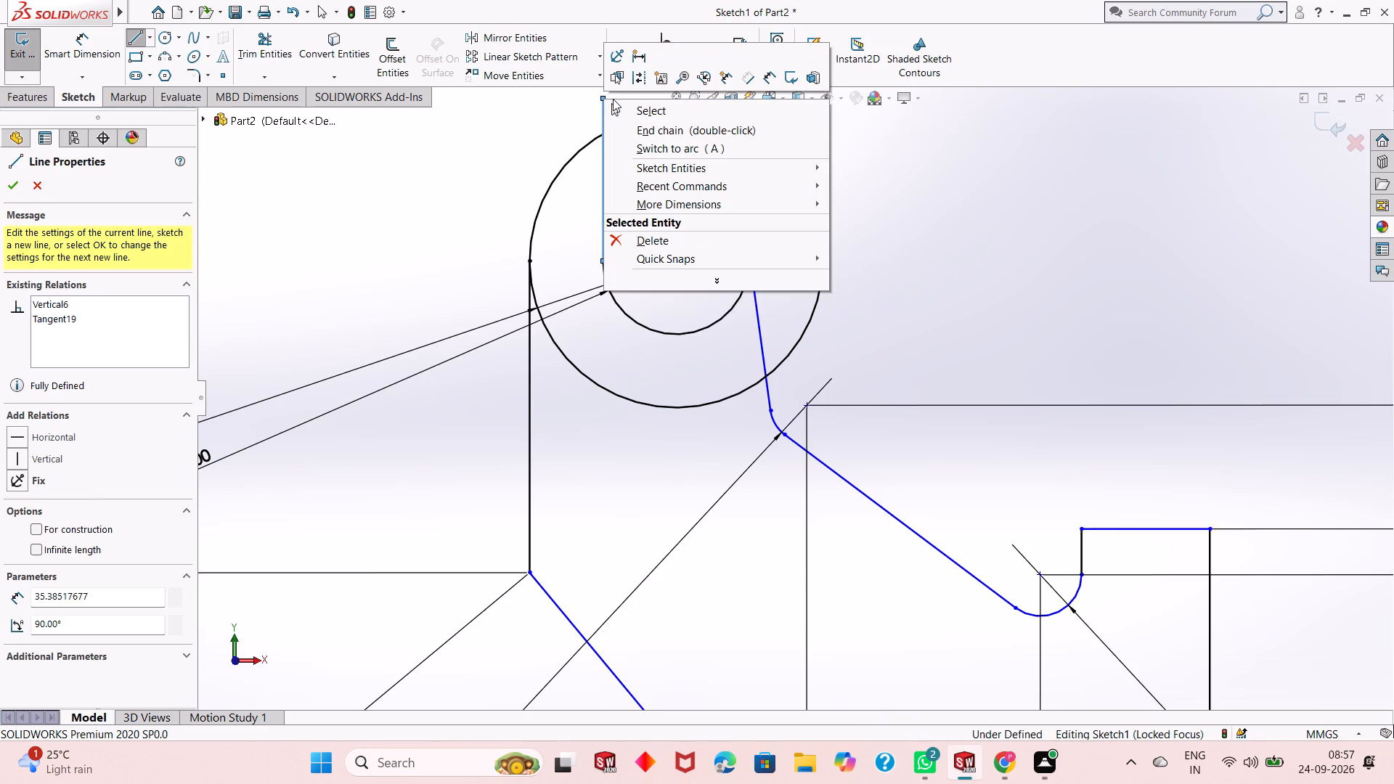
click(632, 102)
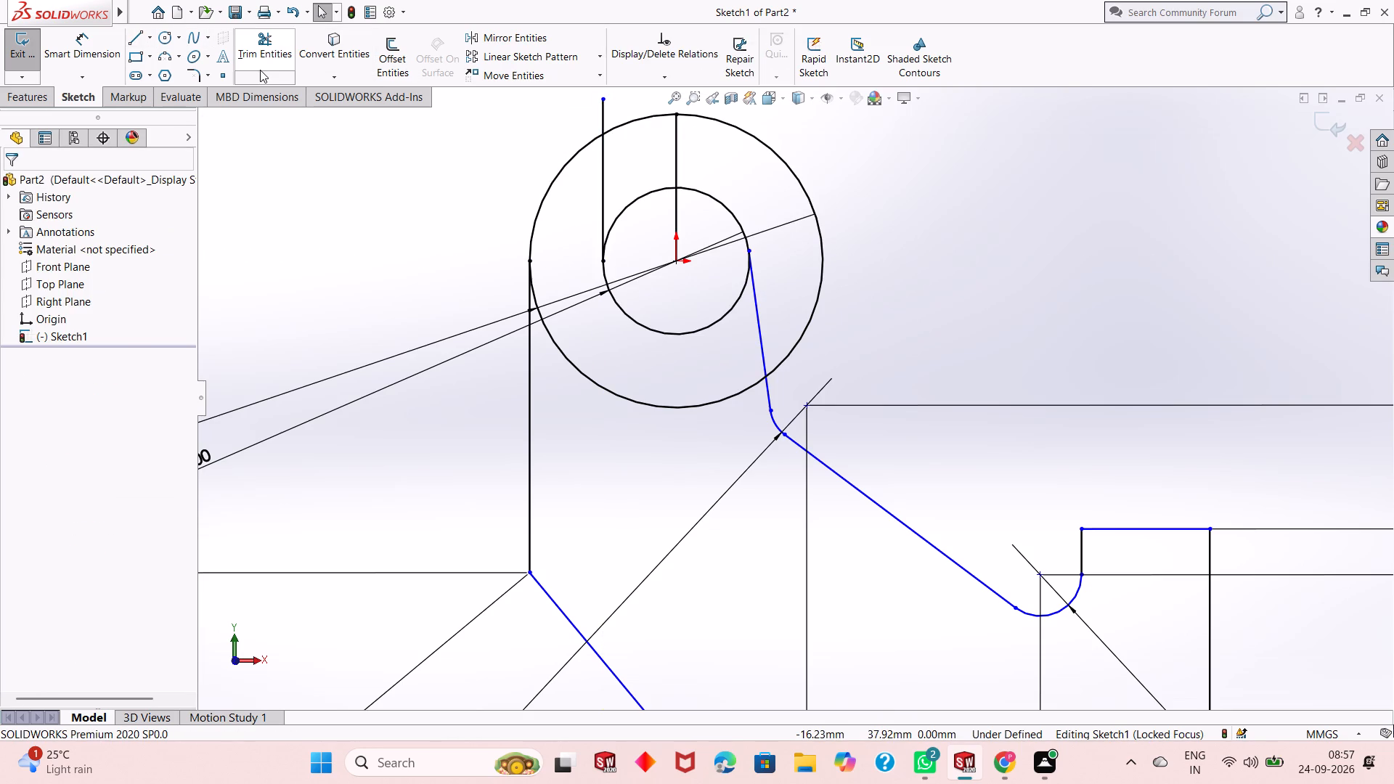
Trim the new line's overhang beyond the 64 mm circle and the circle's right and lower arcs, keeping only its upper-left quarter.
click(262, 51)
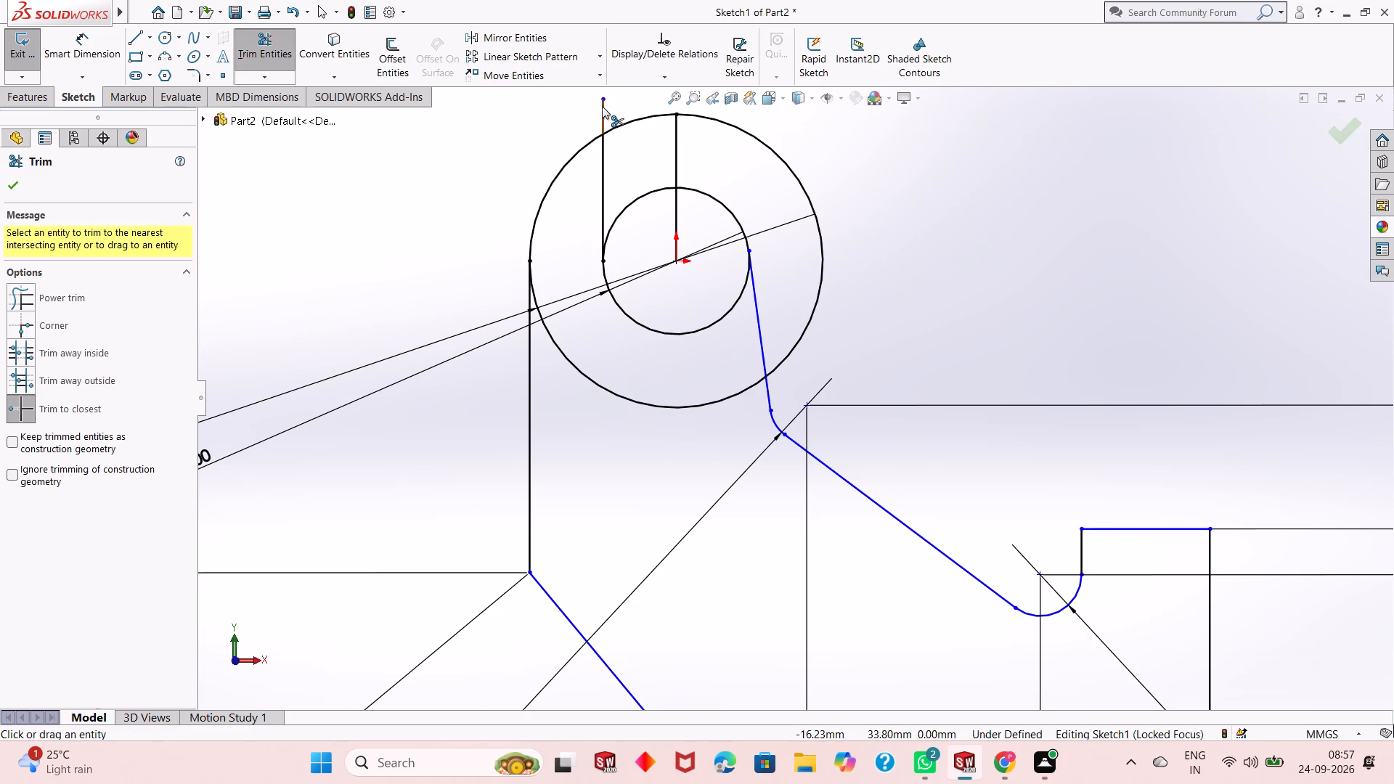
click(602, 106)
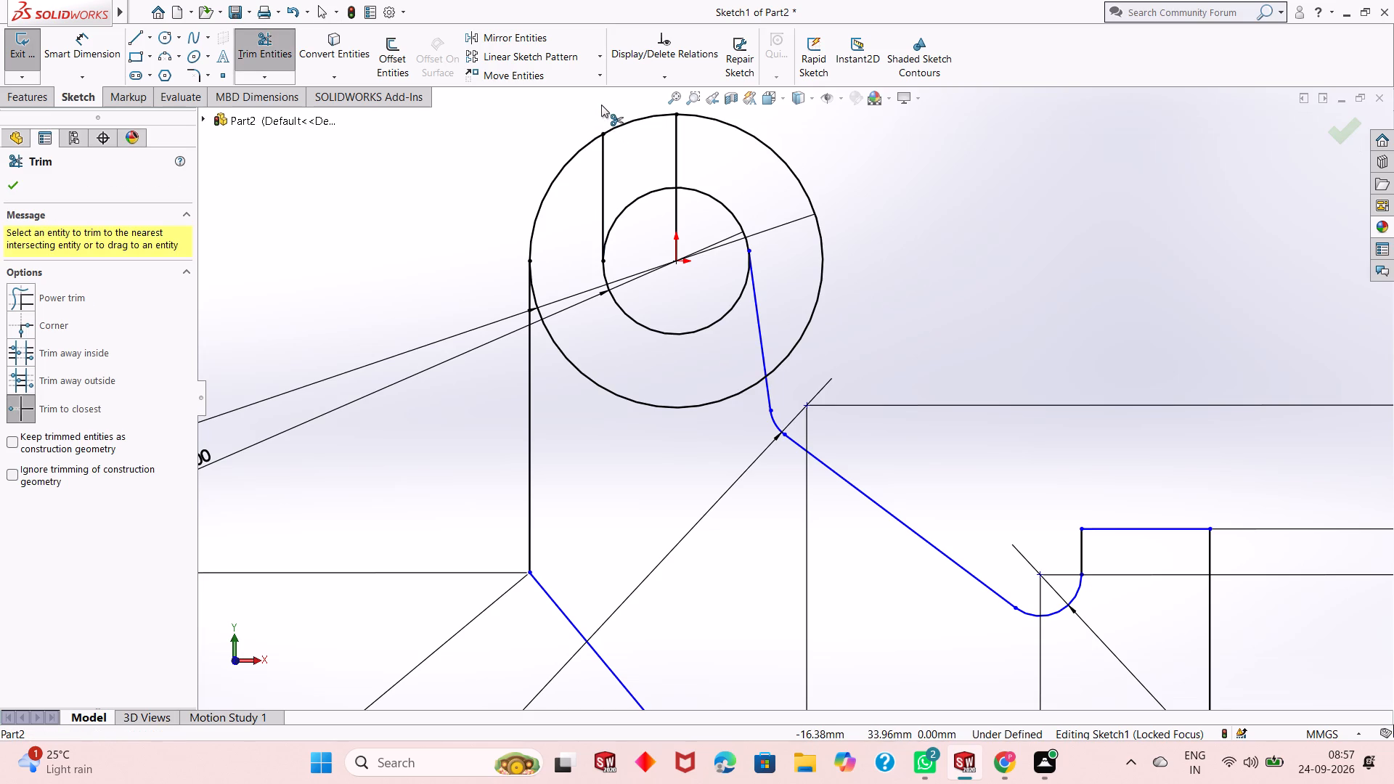
click(784, 155)
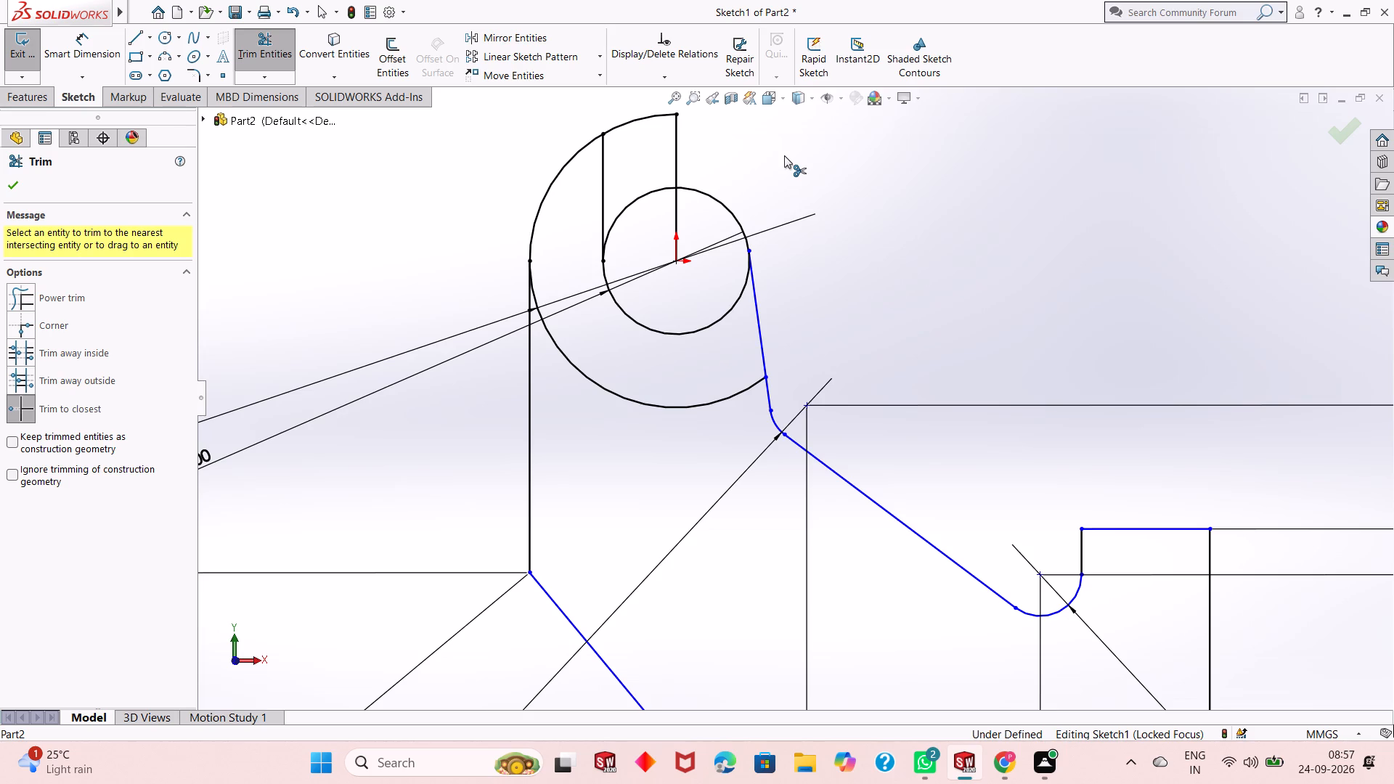
click(709, 405)
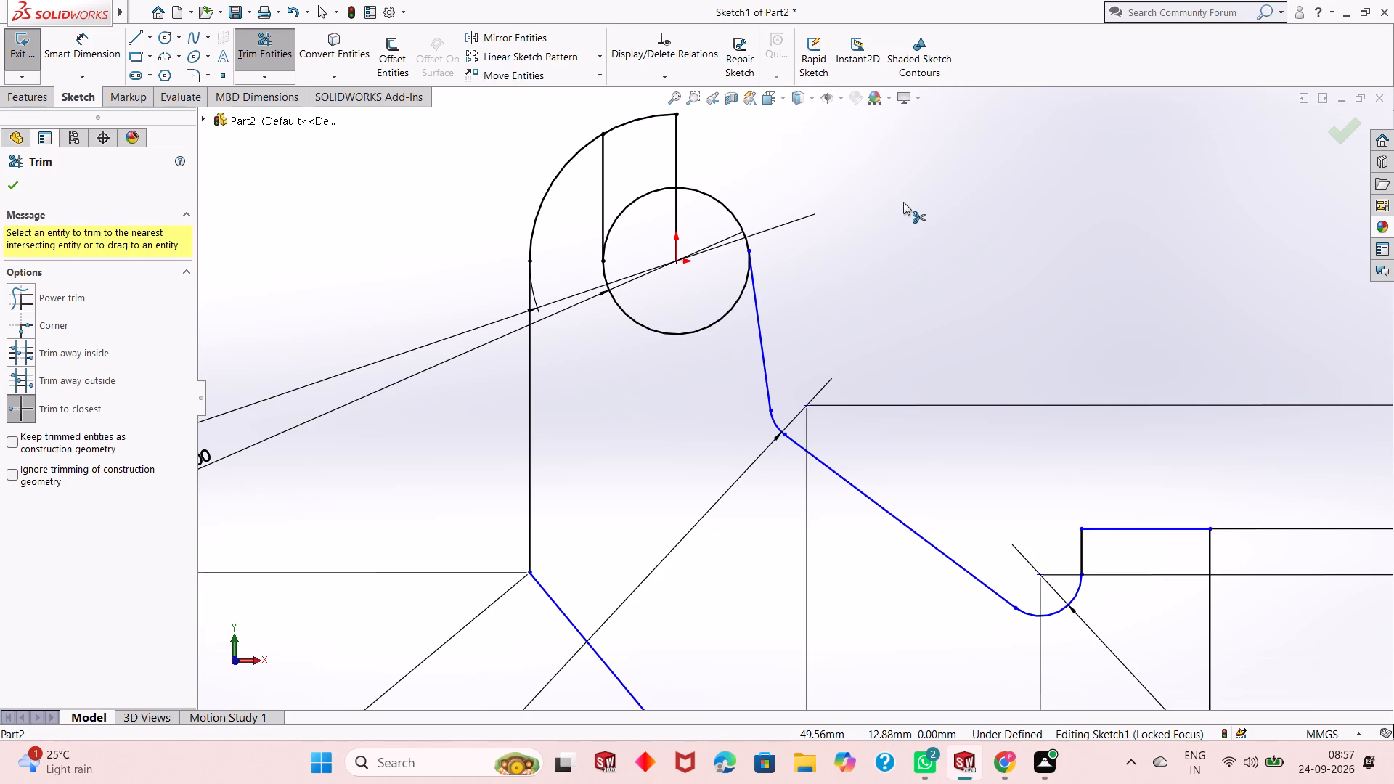
right_click(840, 348)
click(868, 386)
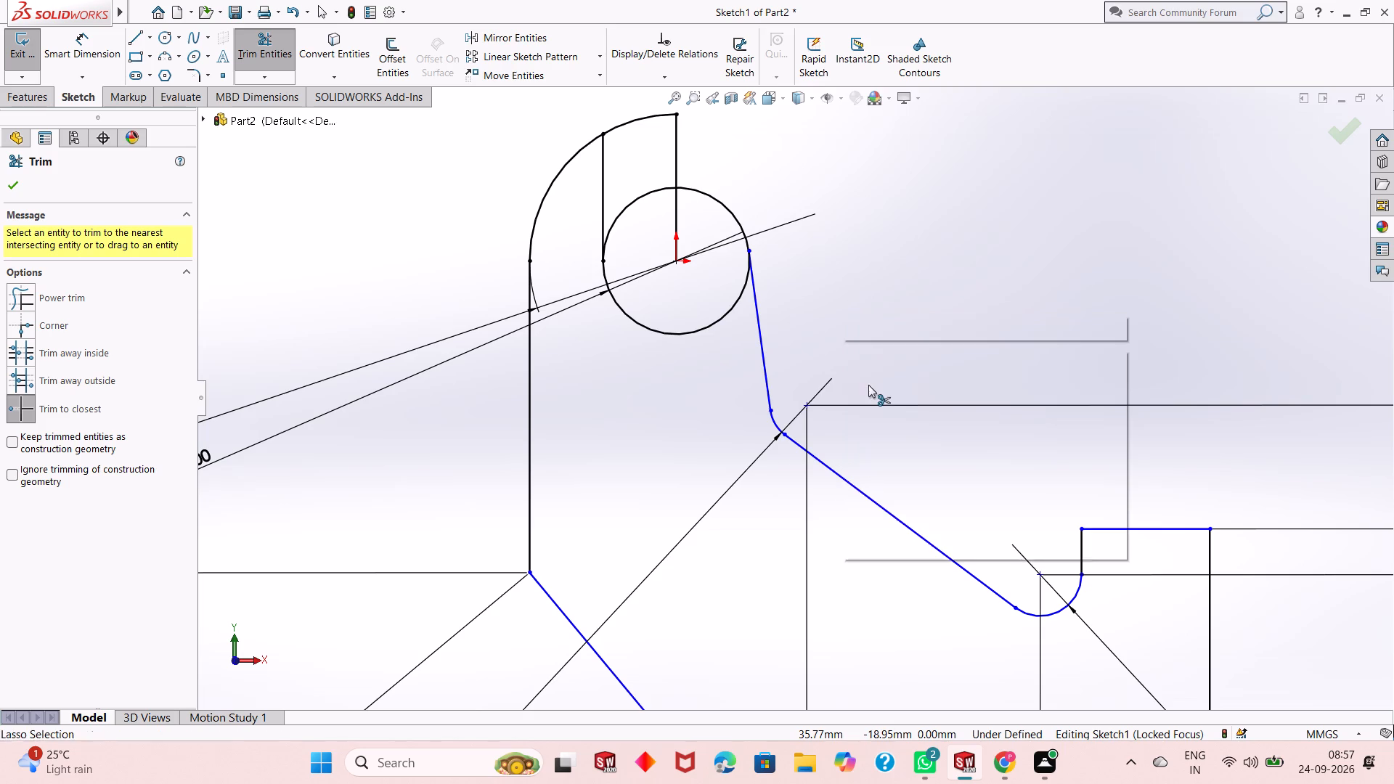
right_click(857, 317)
click(878, 345)
right_click(810, 222)
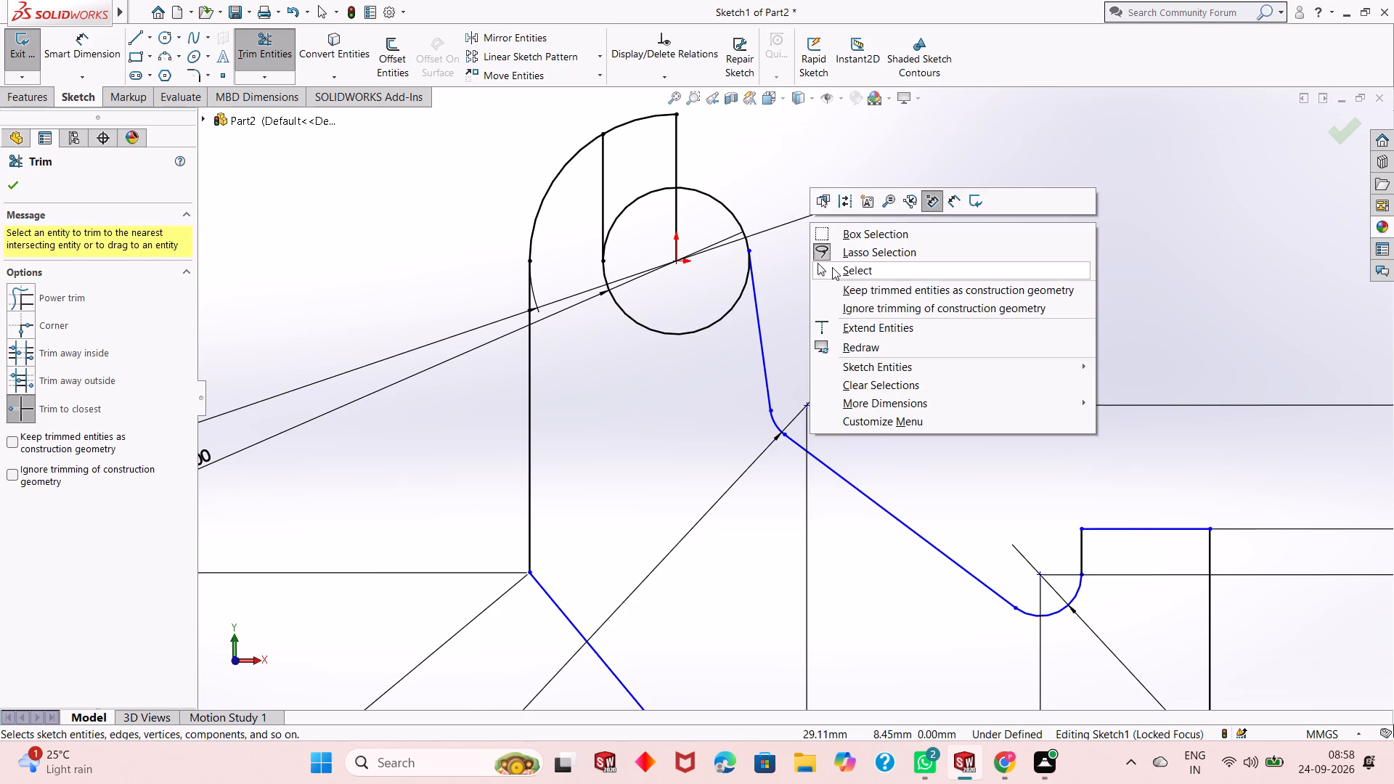
click(838, 277)
Trim away the left vertical line, the 32 mm circle outside its upper-right arc, and the centre line's part inside that circle.
scroll(720, 469, up, 3)
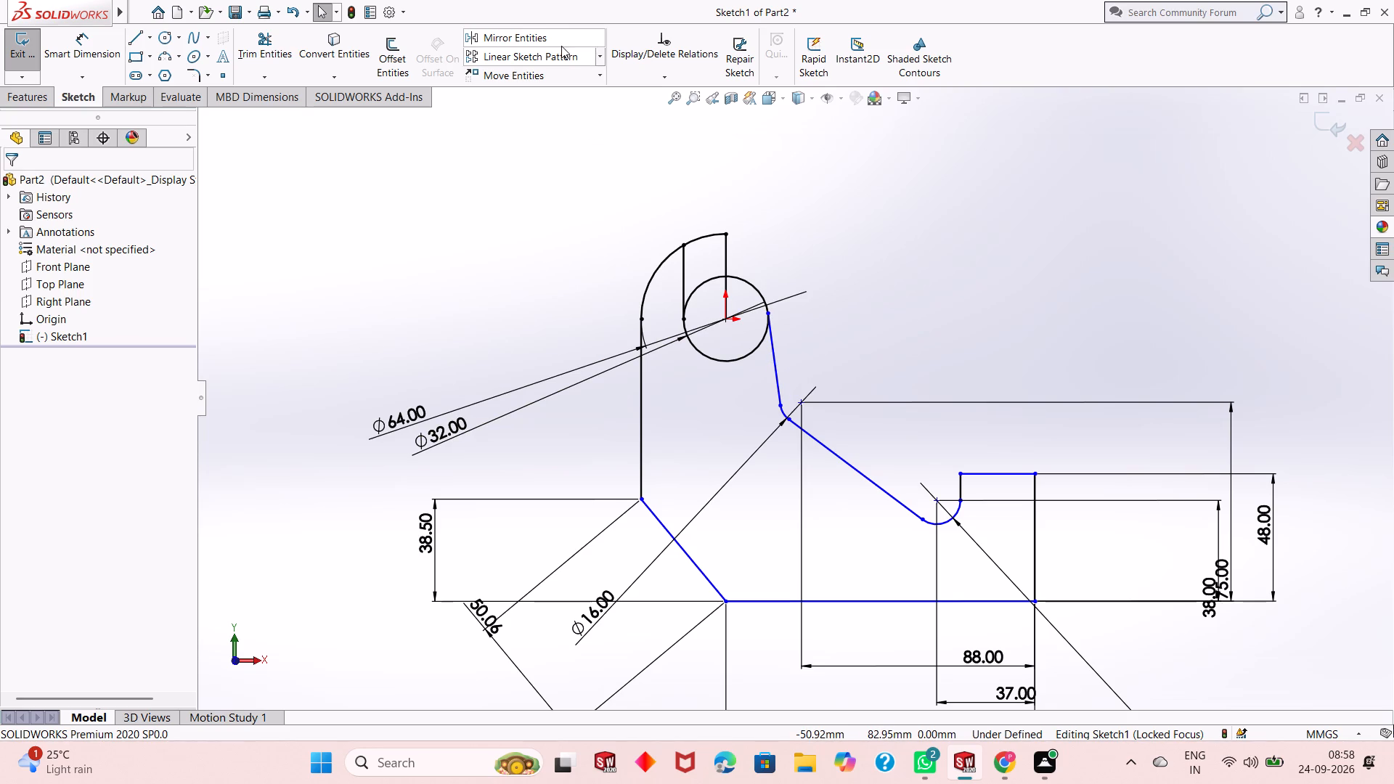
click(262, 52)
click(681, 287)
click(688, 299)
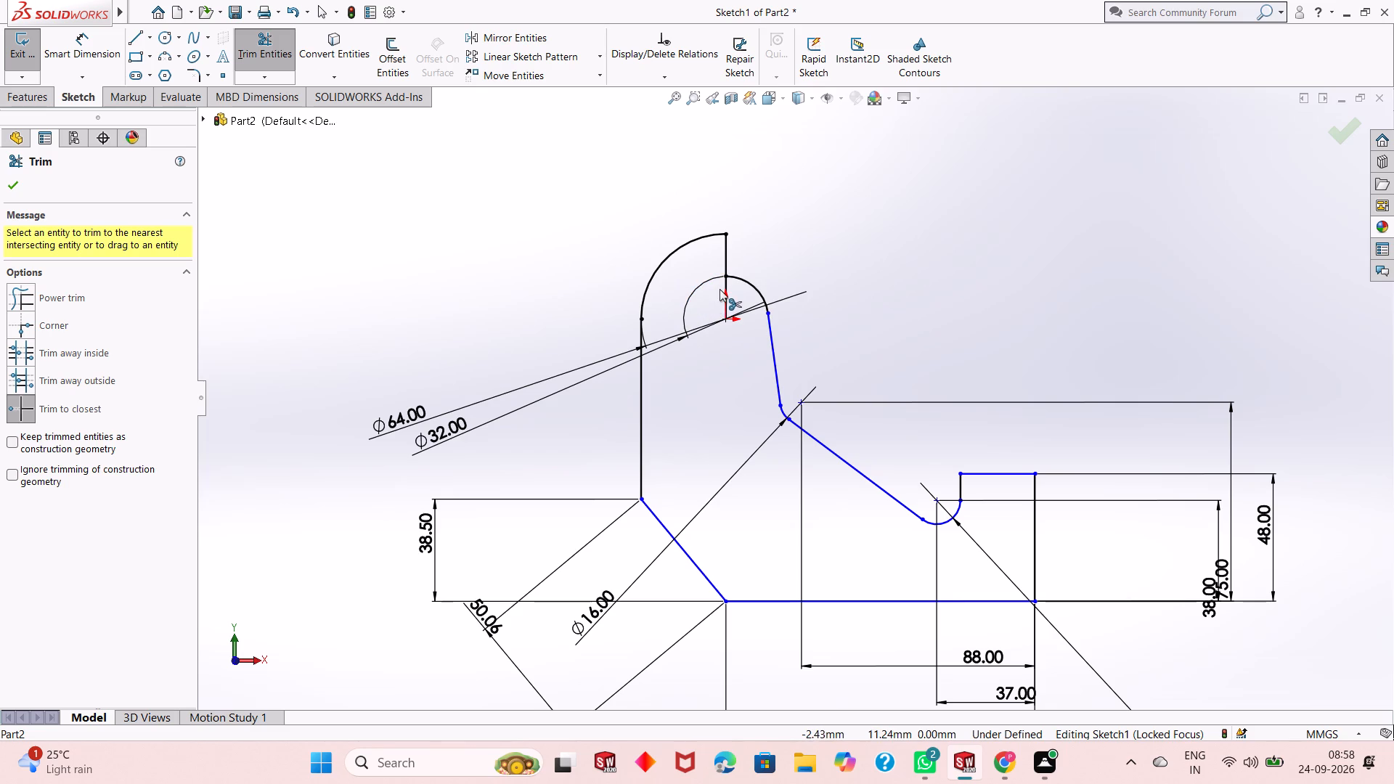
click(725, 289)
scroll(726, 295, down, 2)
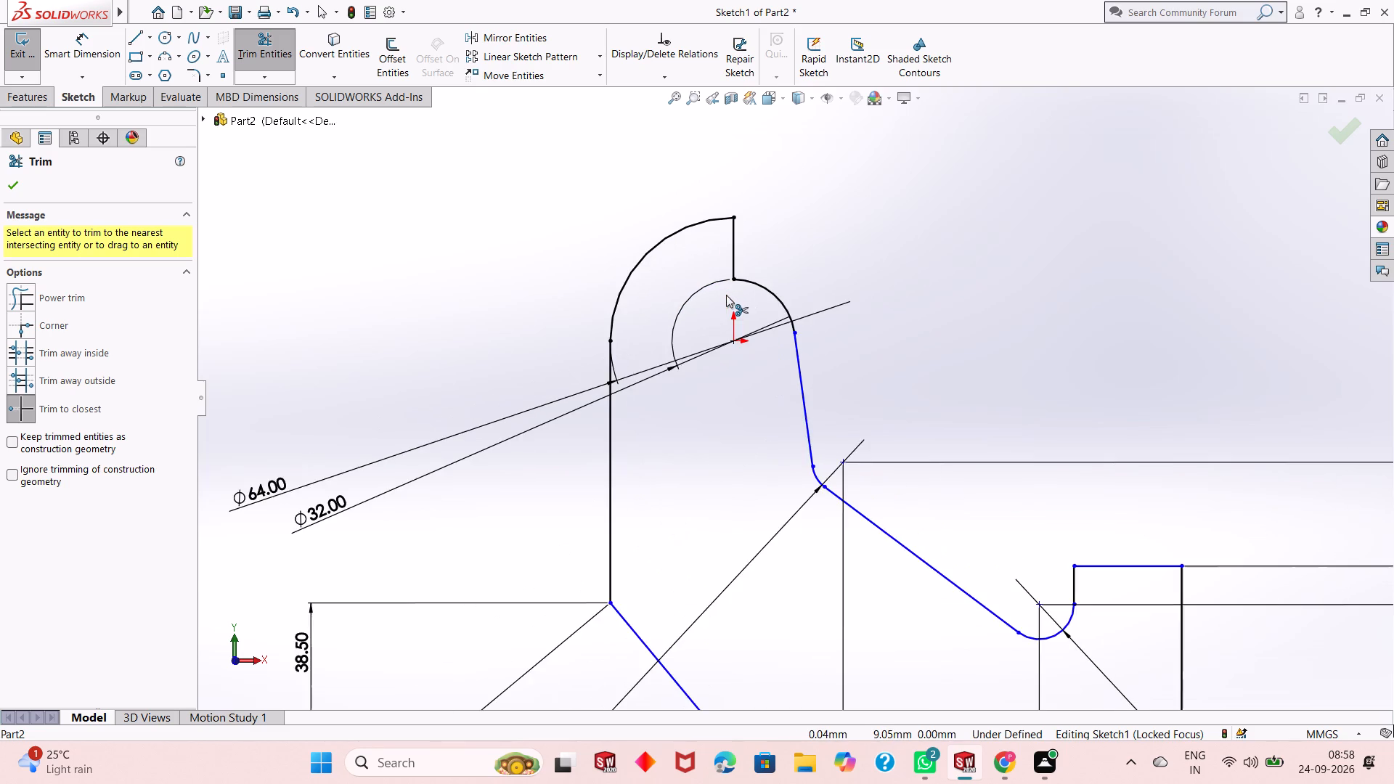
scroll(726, 295, down, 3)
scroll(726, 295, up, 4)
scroll(702, 402, up, 1)
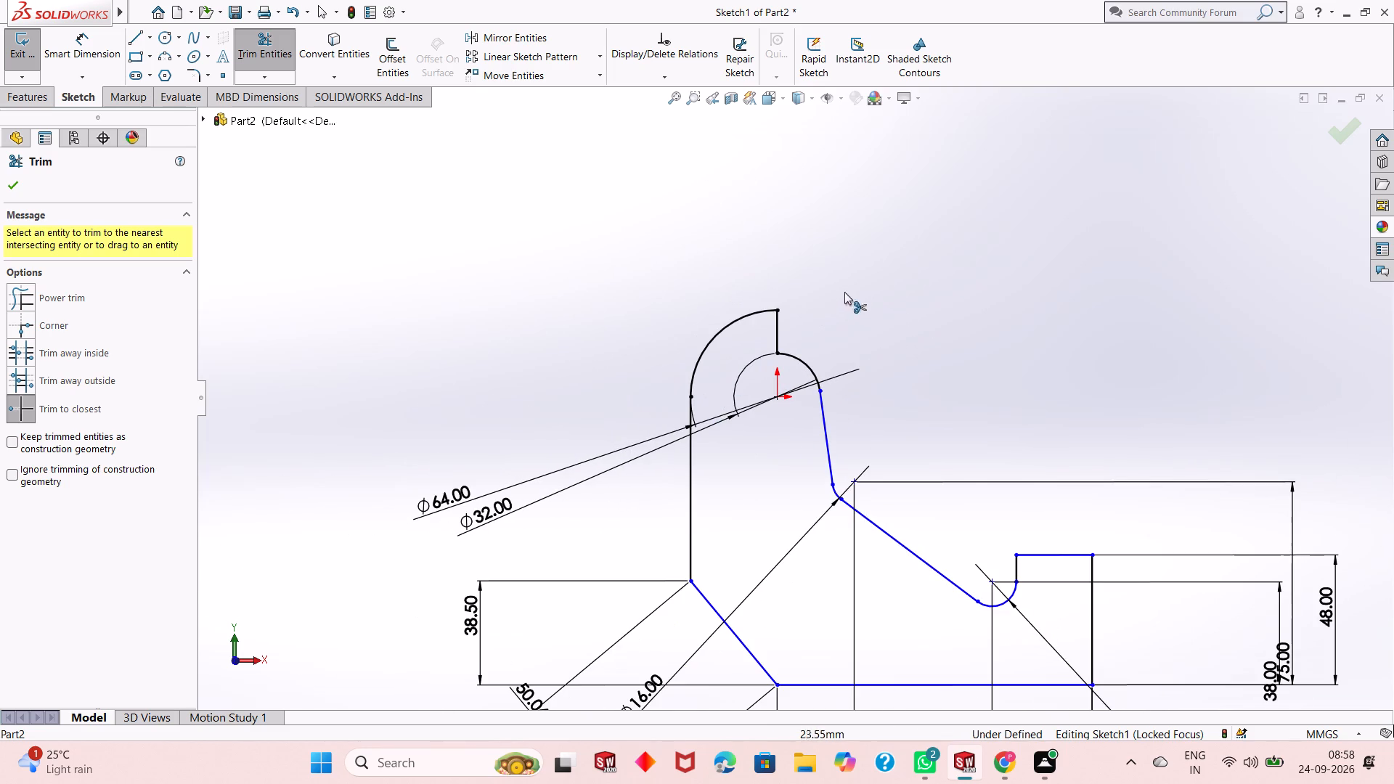
right_click(853, 250)
click(880, 292)
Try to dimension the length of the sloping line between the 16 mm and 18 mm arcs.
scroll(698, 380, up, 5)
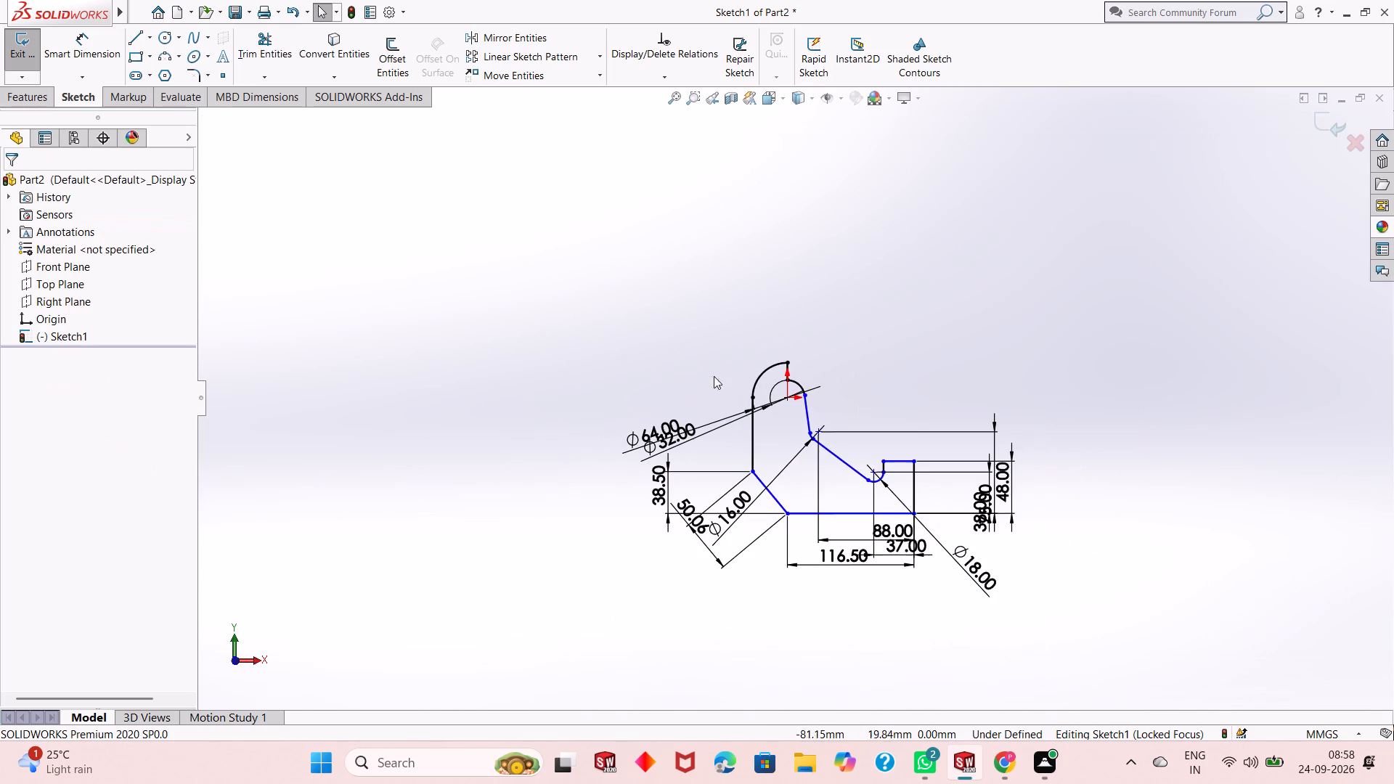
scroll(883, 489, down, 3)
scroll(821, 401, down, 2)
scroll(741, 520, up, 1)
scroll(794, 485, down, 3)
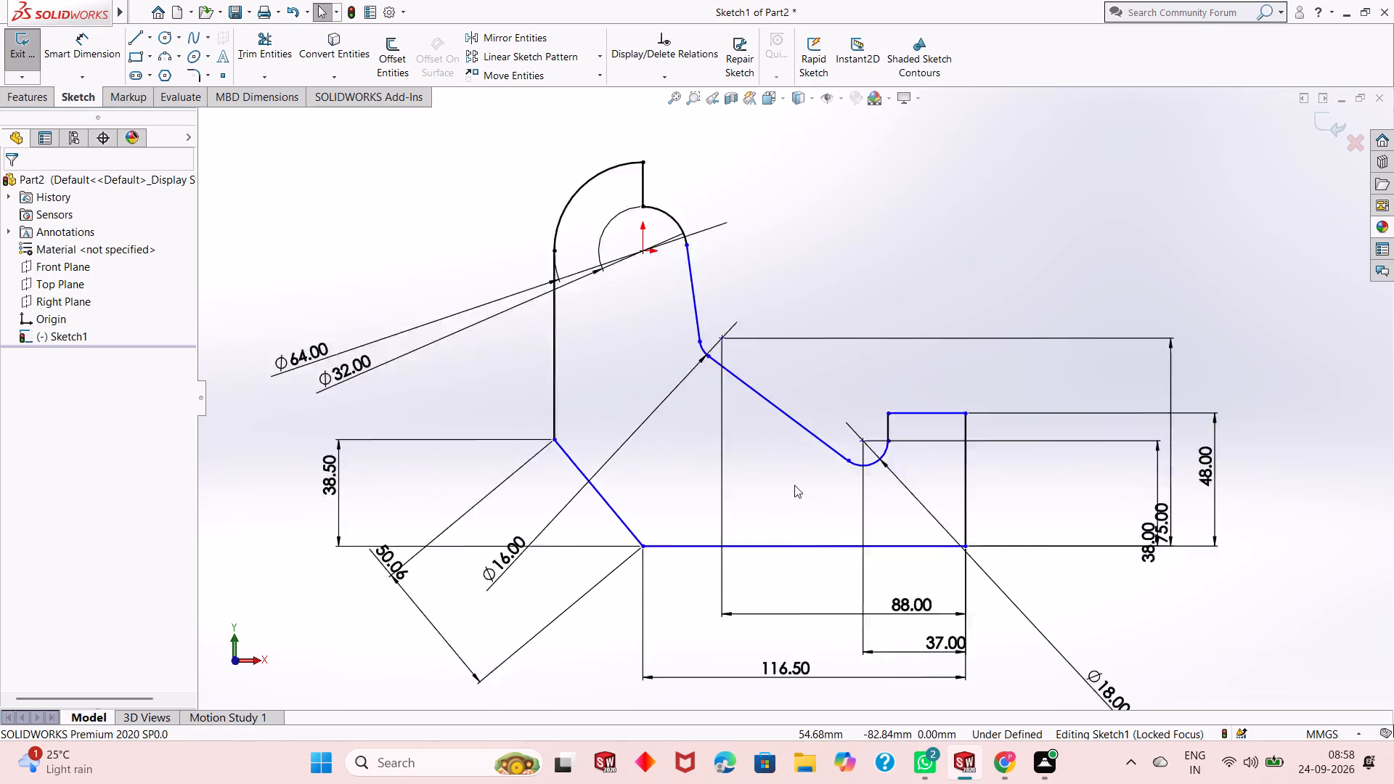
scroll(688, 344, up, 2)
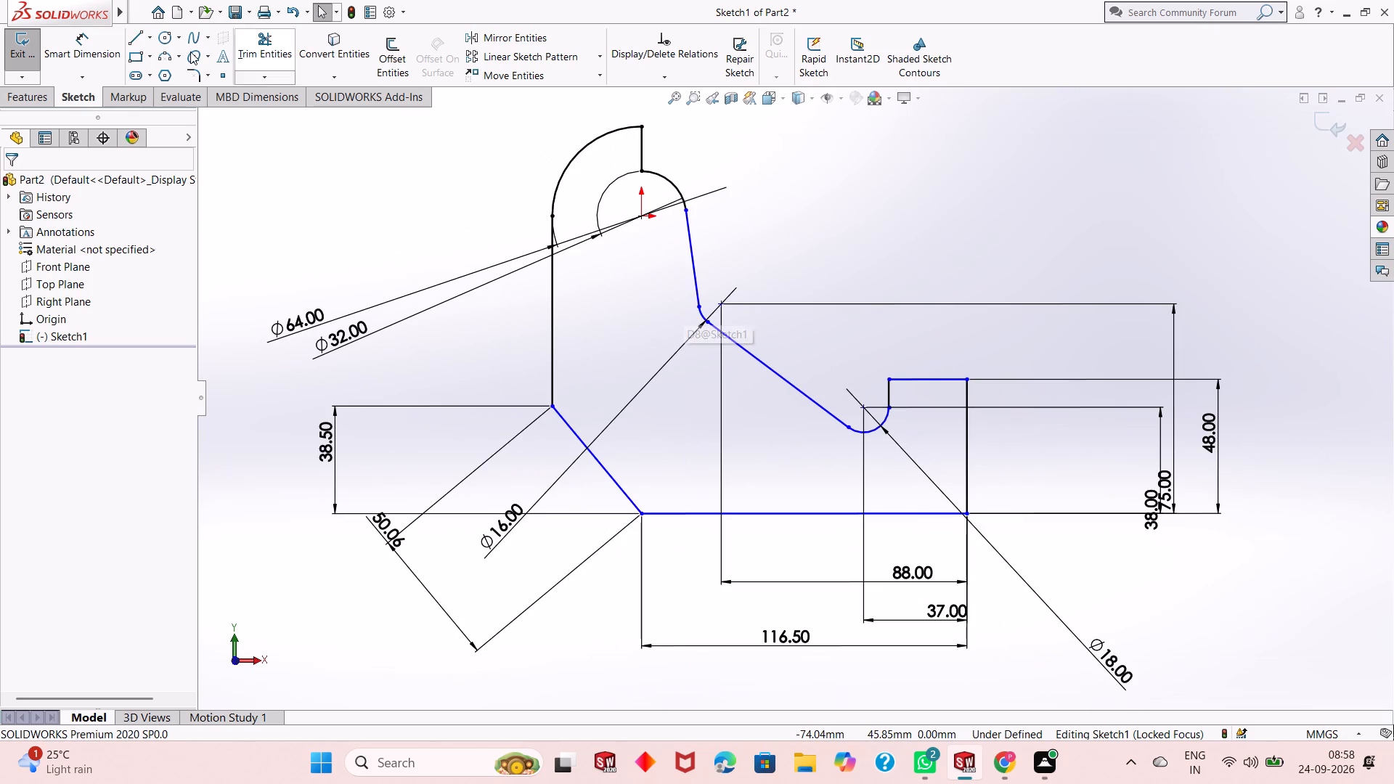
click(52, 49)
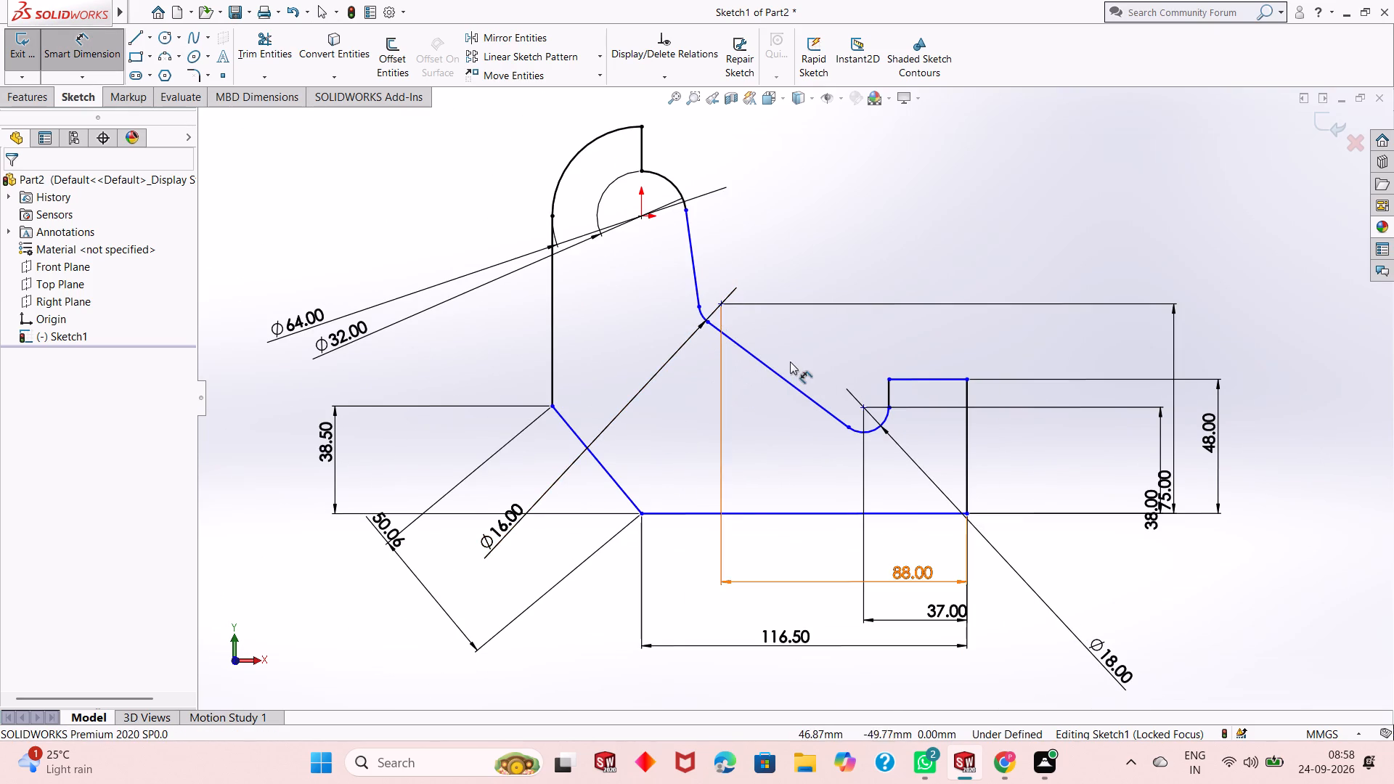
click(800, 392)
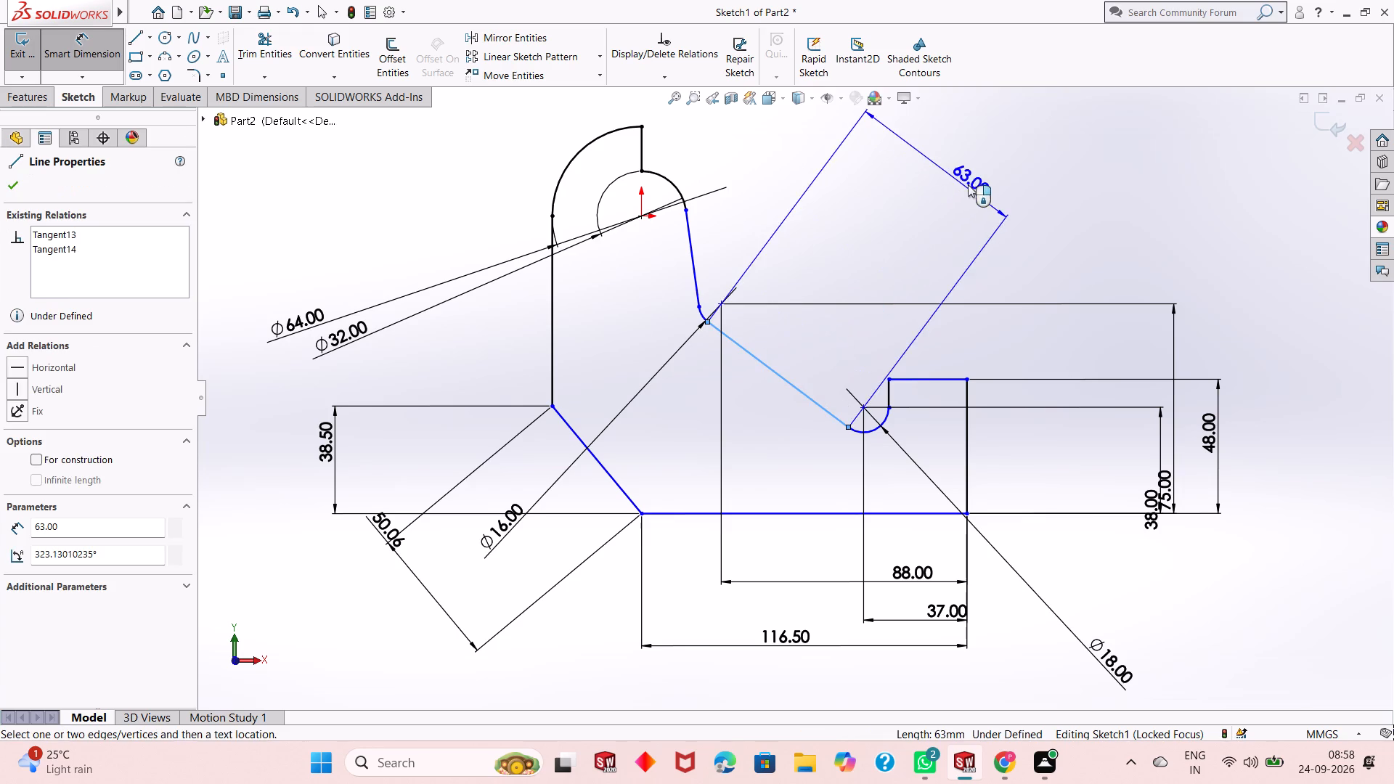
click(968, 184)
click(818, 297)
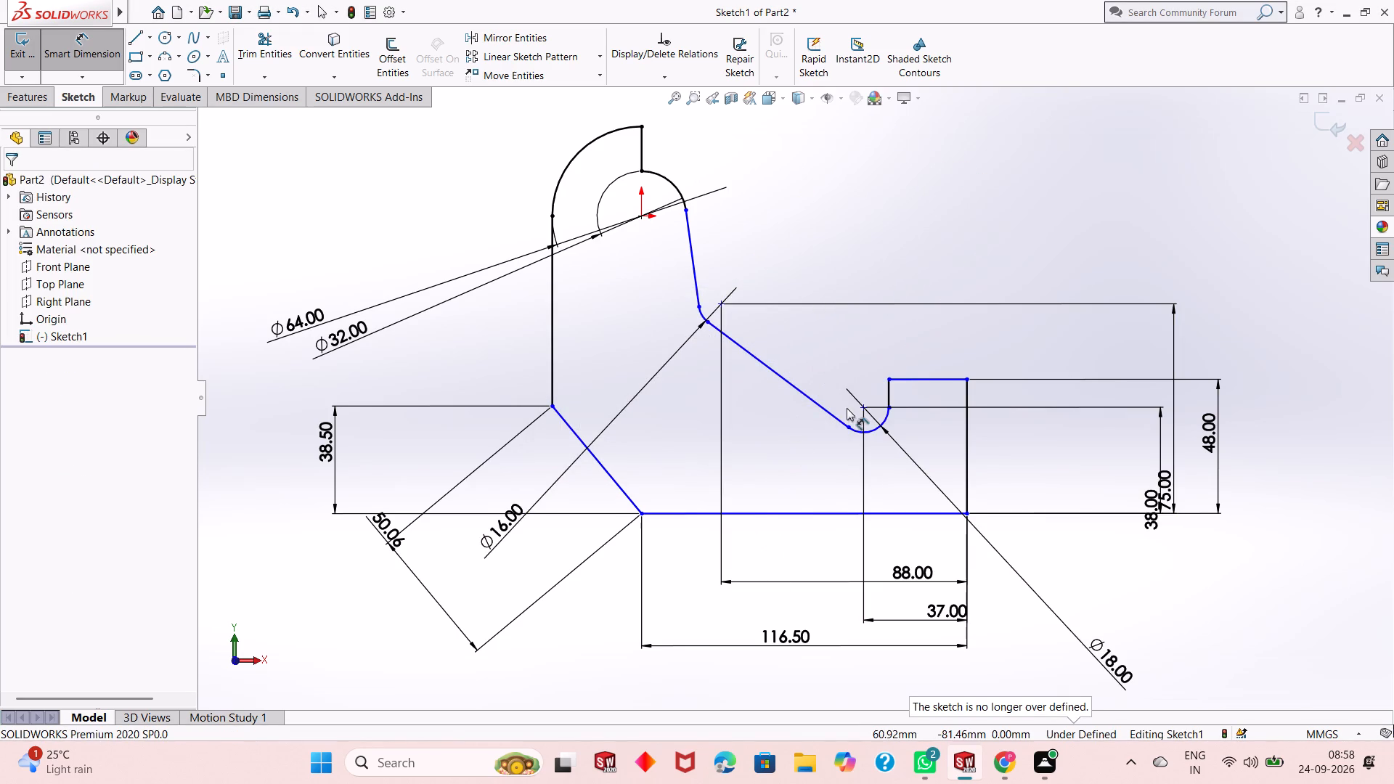
Dimension the vertical distance between the origin and the left end of the profile's bottom edge.
click(645, 216)
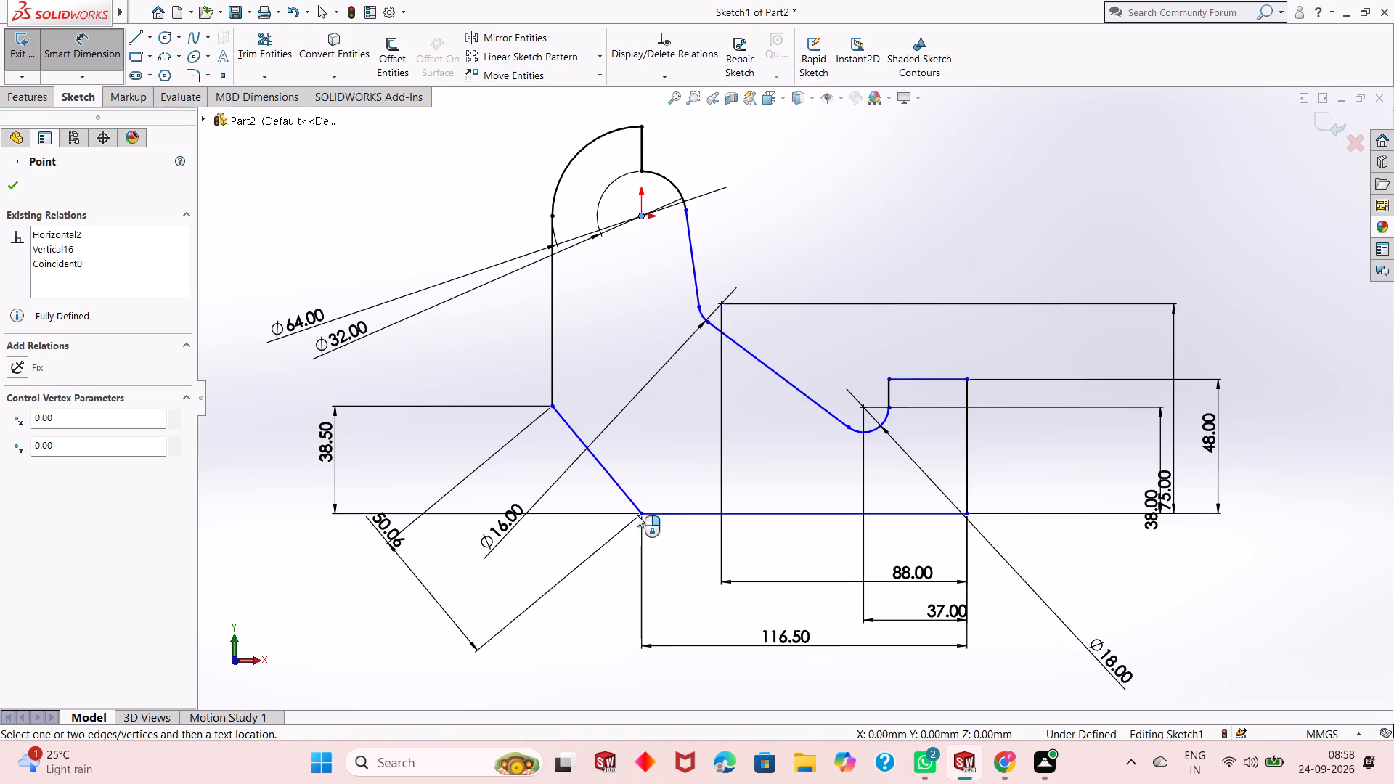
click(637, 515)
click(645, 519)
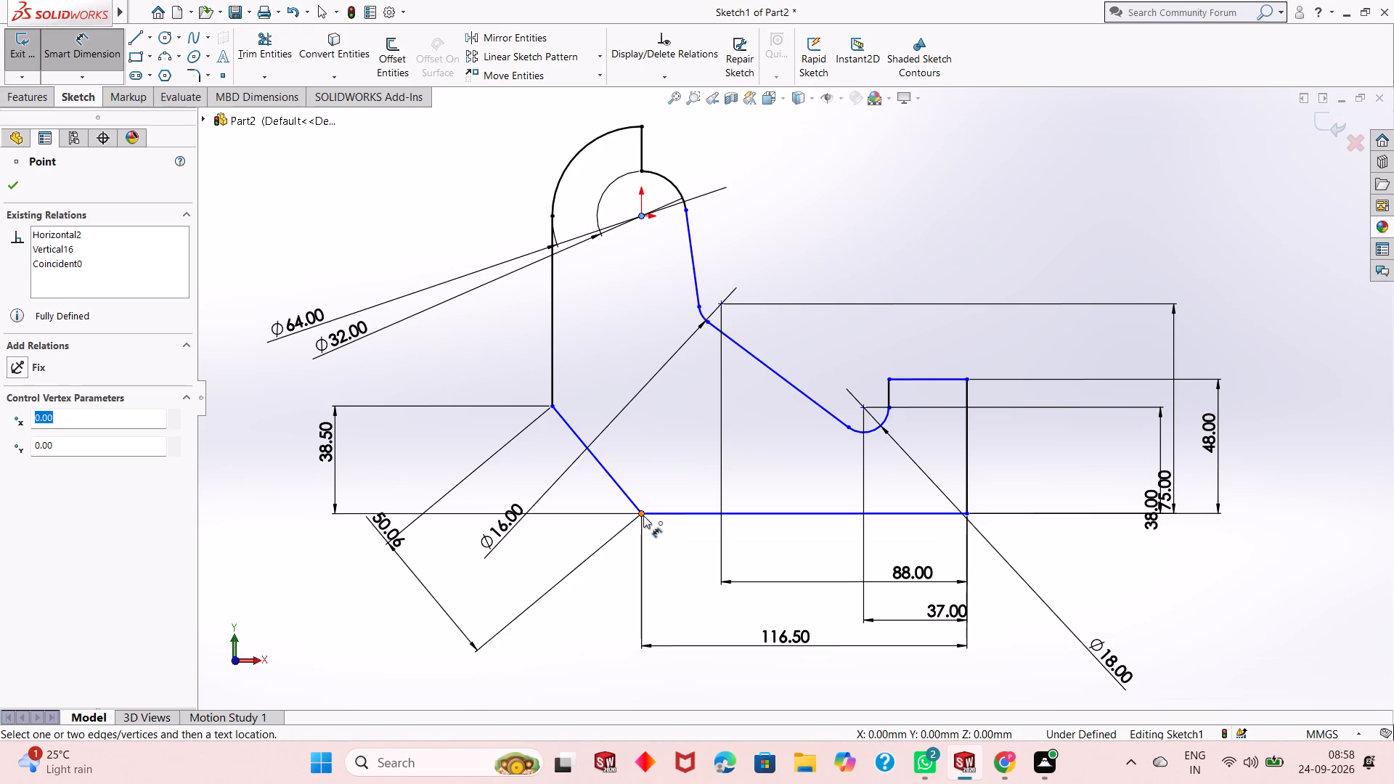
click(643, 515)
click(1255, 515)
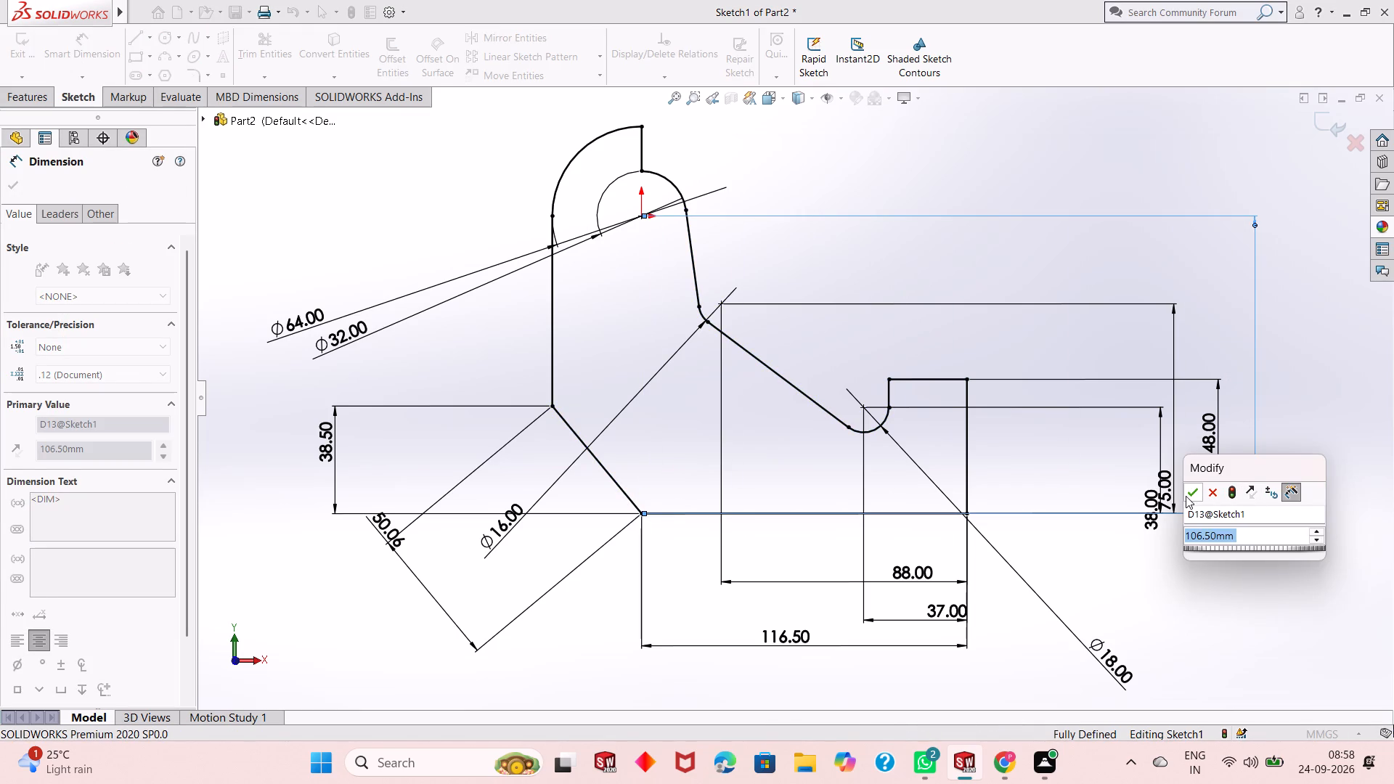
click(1186, 496)
right_click(985, 298)
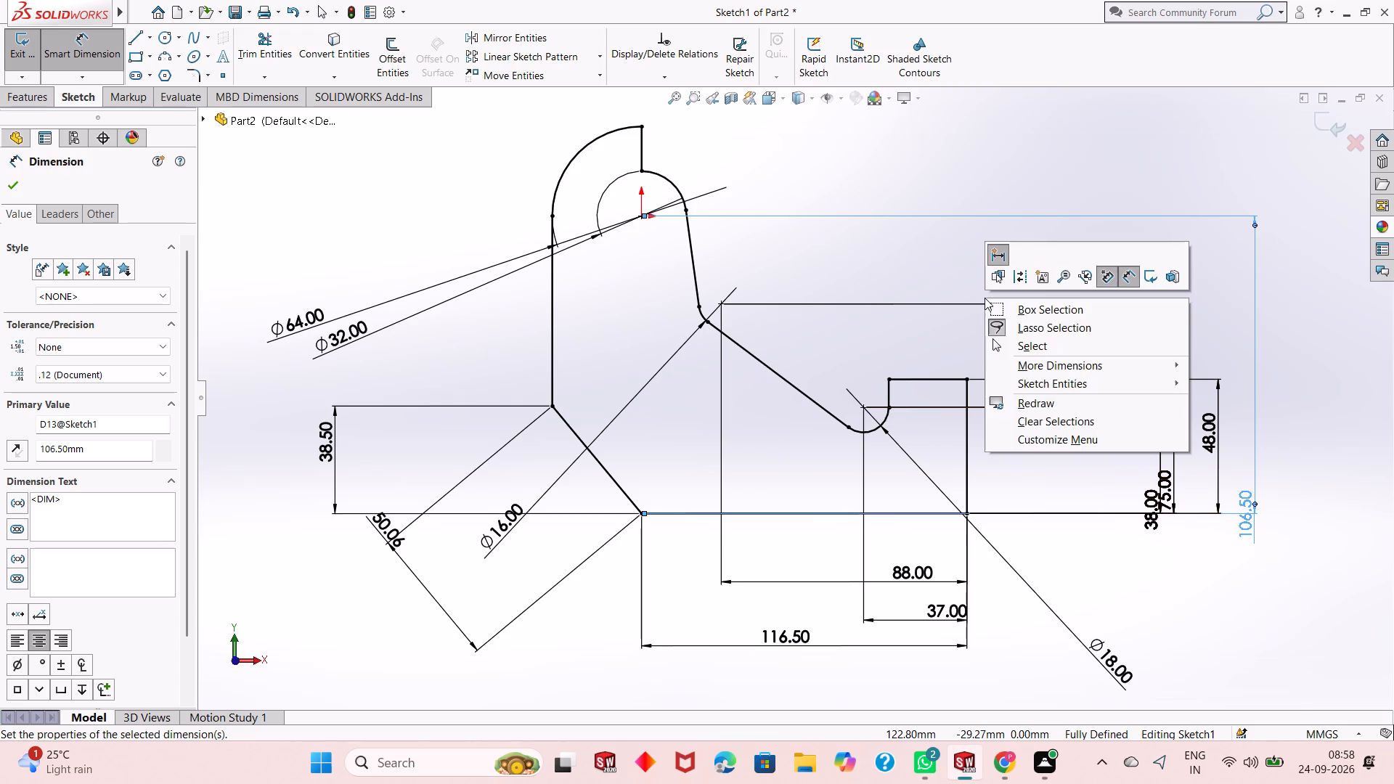
click(992, 340)
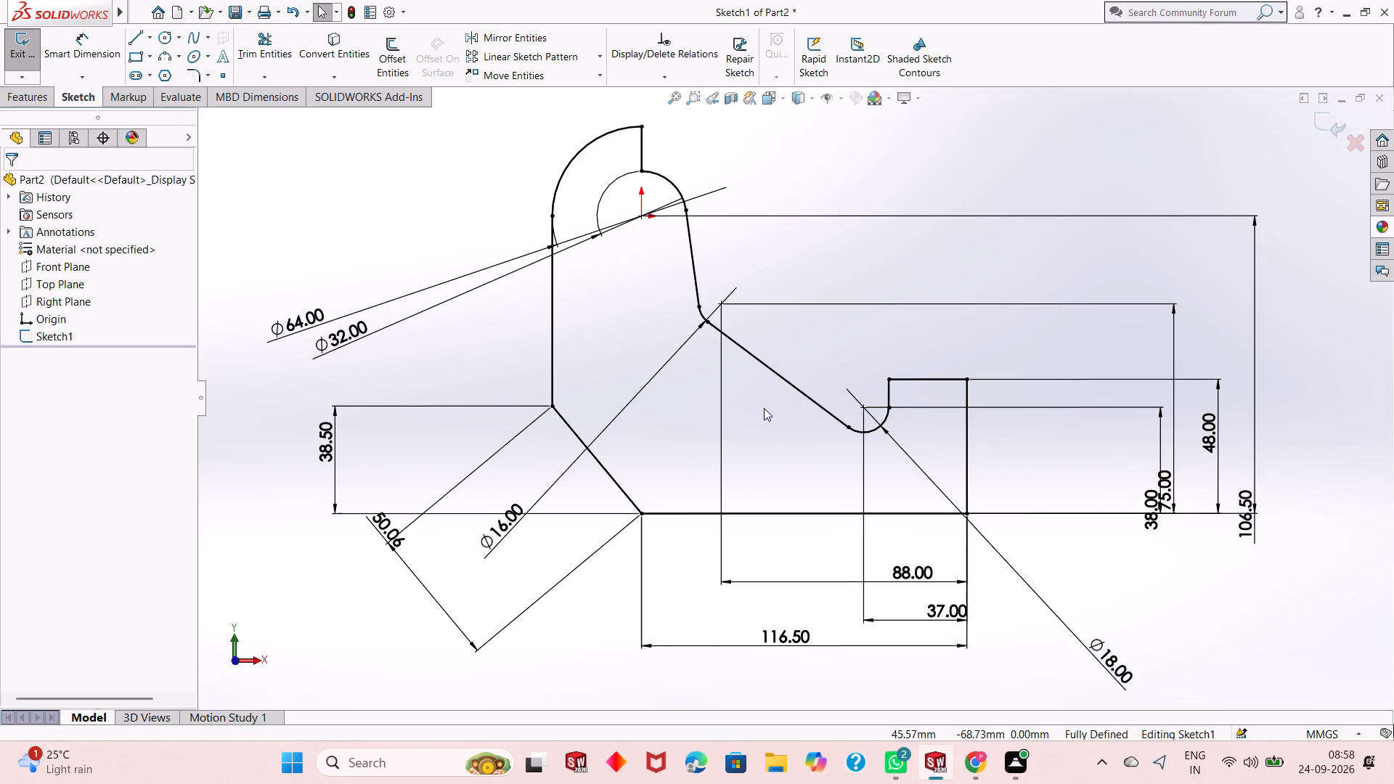
Extrude the closed profile sketch as a blind boss 10 mm deep.
scroll(746, 398, up, 2)
scroll(742, 391, down, 1)
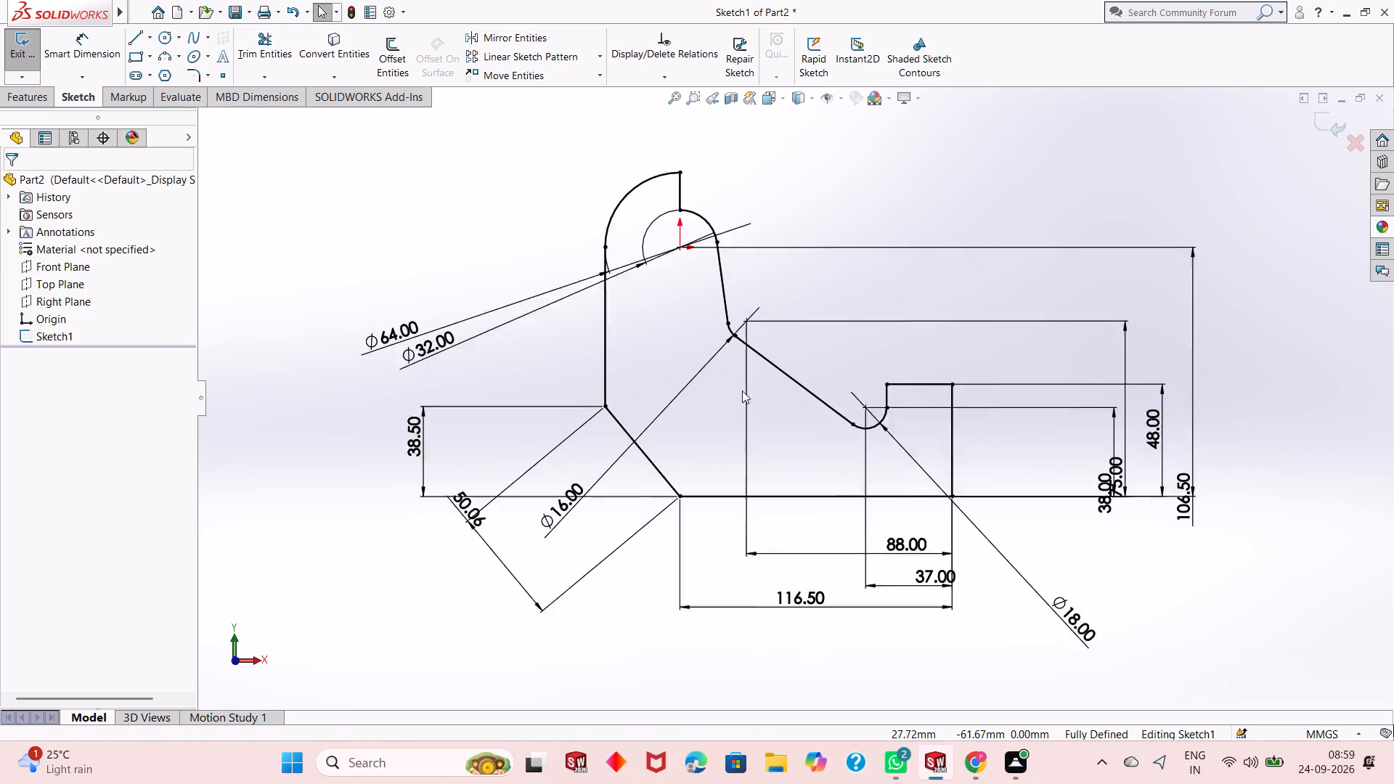
scroll(742, 391, down, 2)
scroll(1043, 529, down, 2)
scroll(770, 465, down, 4)
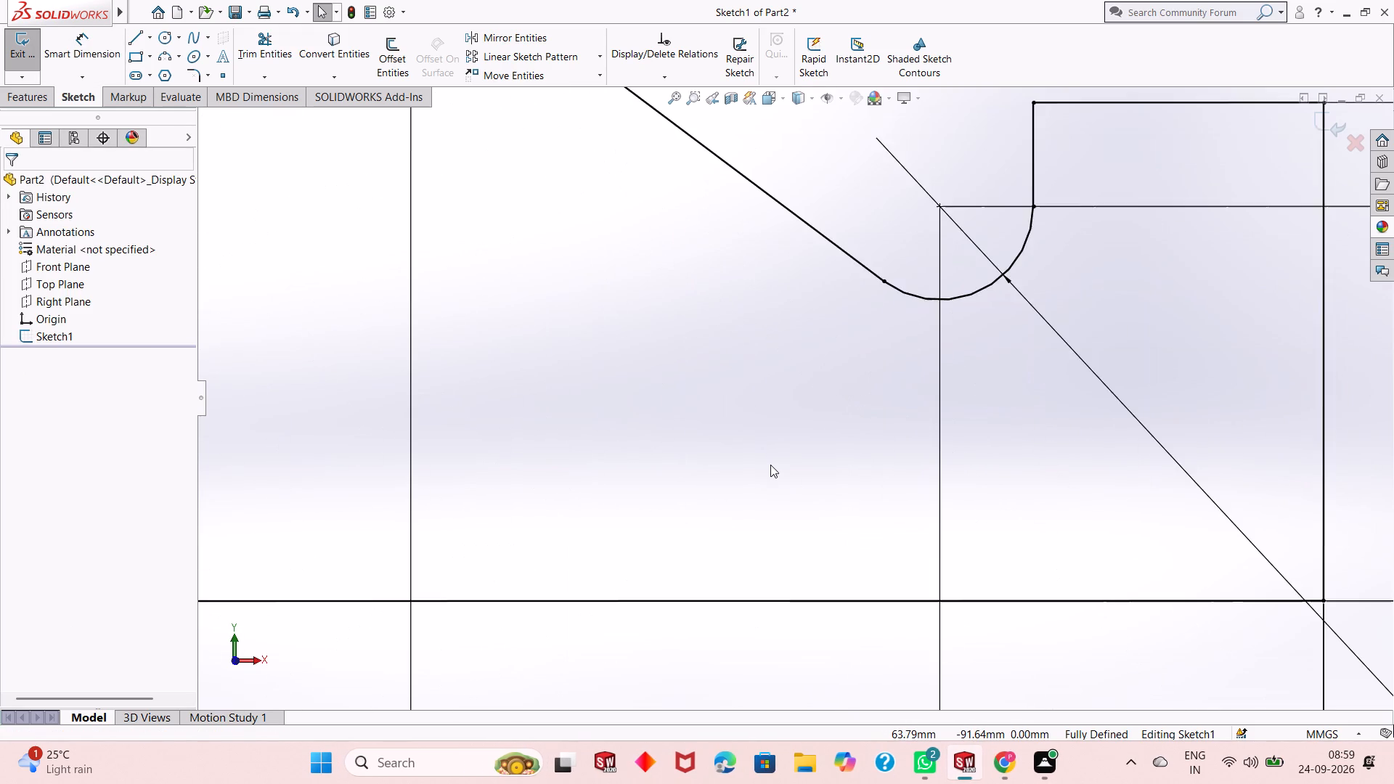
scroll(770, 465, up, 9)
scroll(687, 324, down, 2)
scroll(738, 429, up, 1)
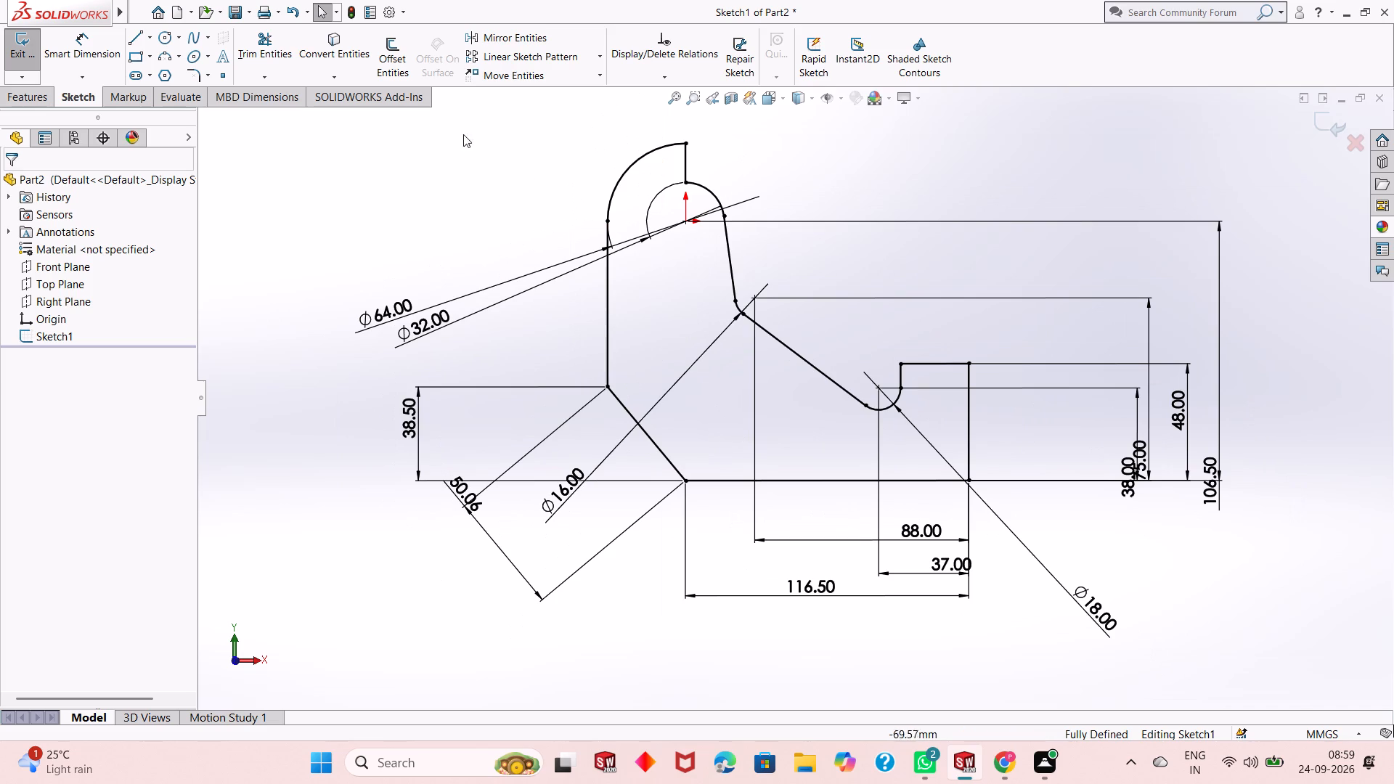
click(22, 100)
click(34, 72)
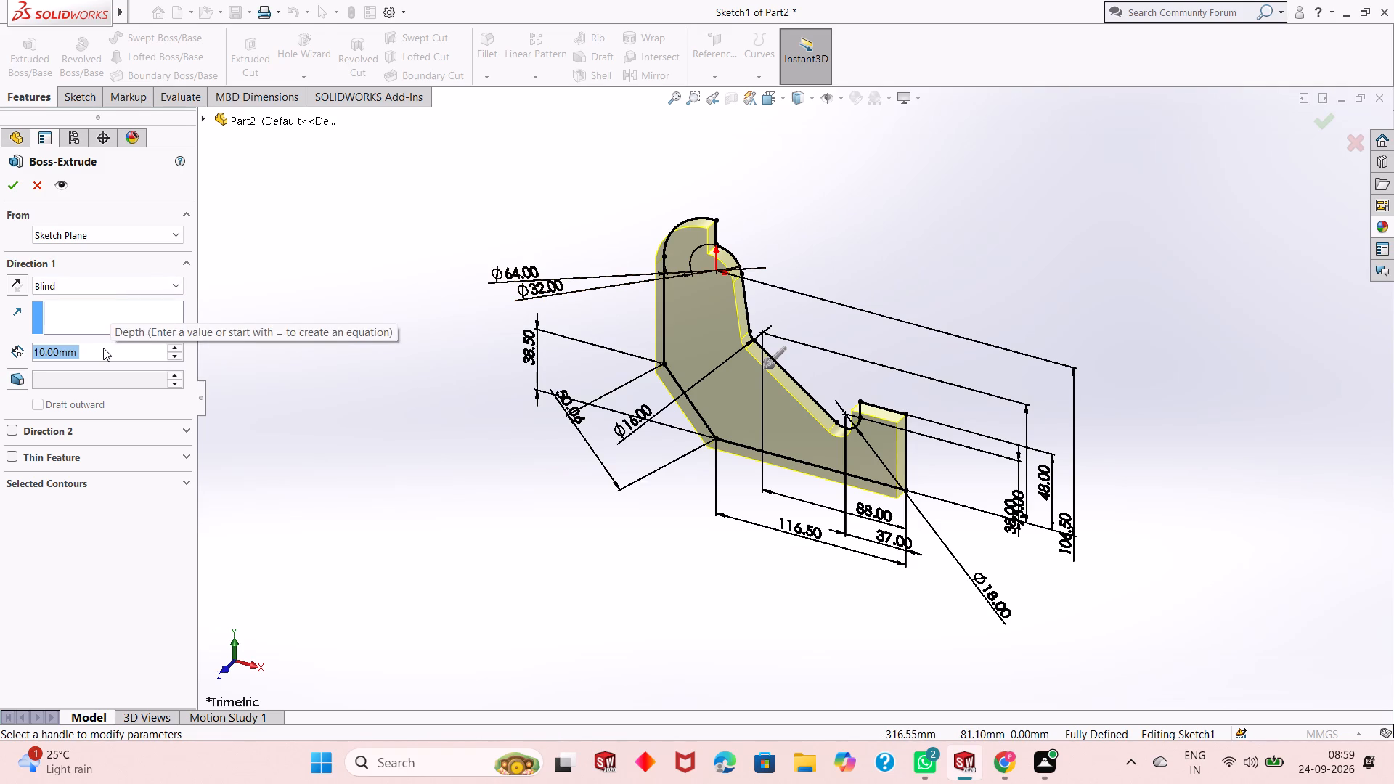
click(11, 187)
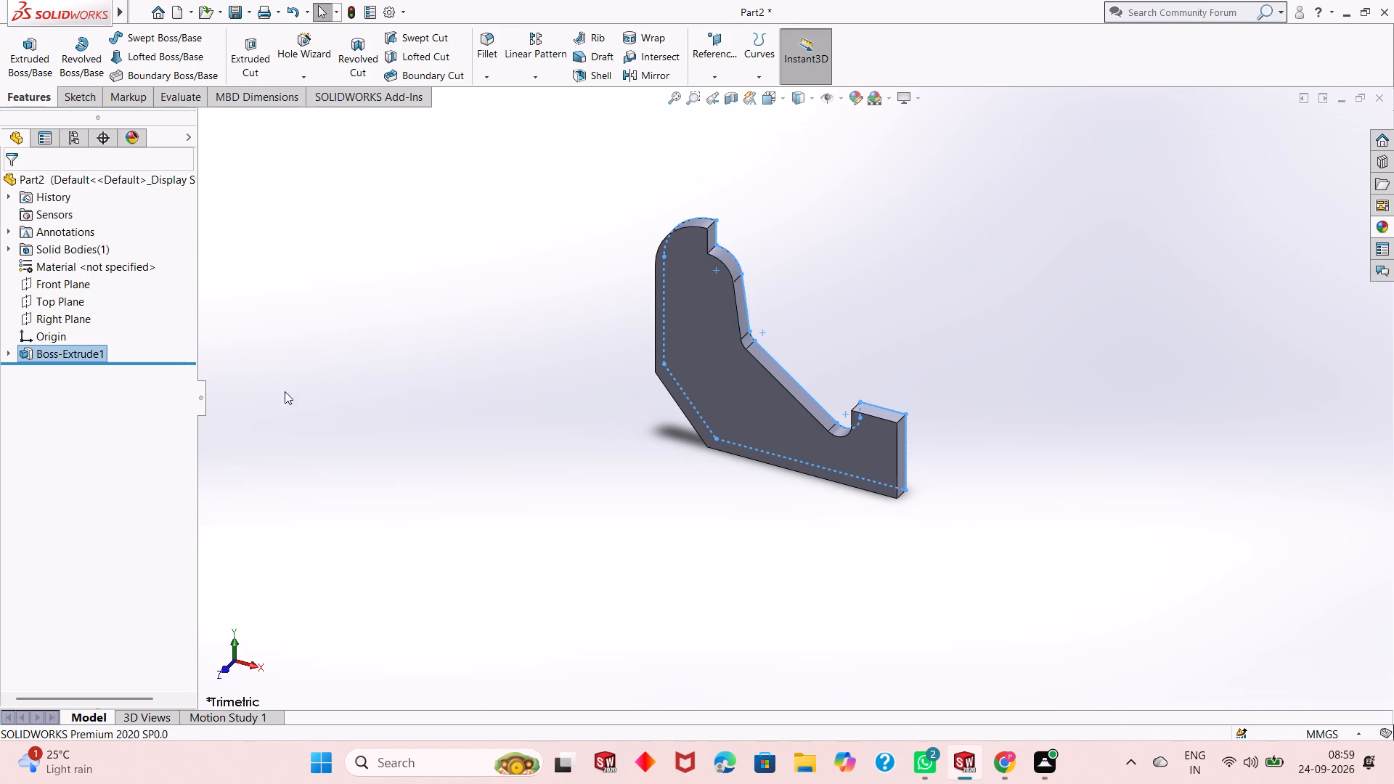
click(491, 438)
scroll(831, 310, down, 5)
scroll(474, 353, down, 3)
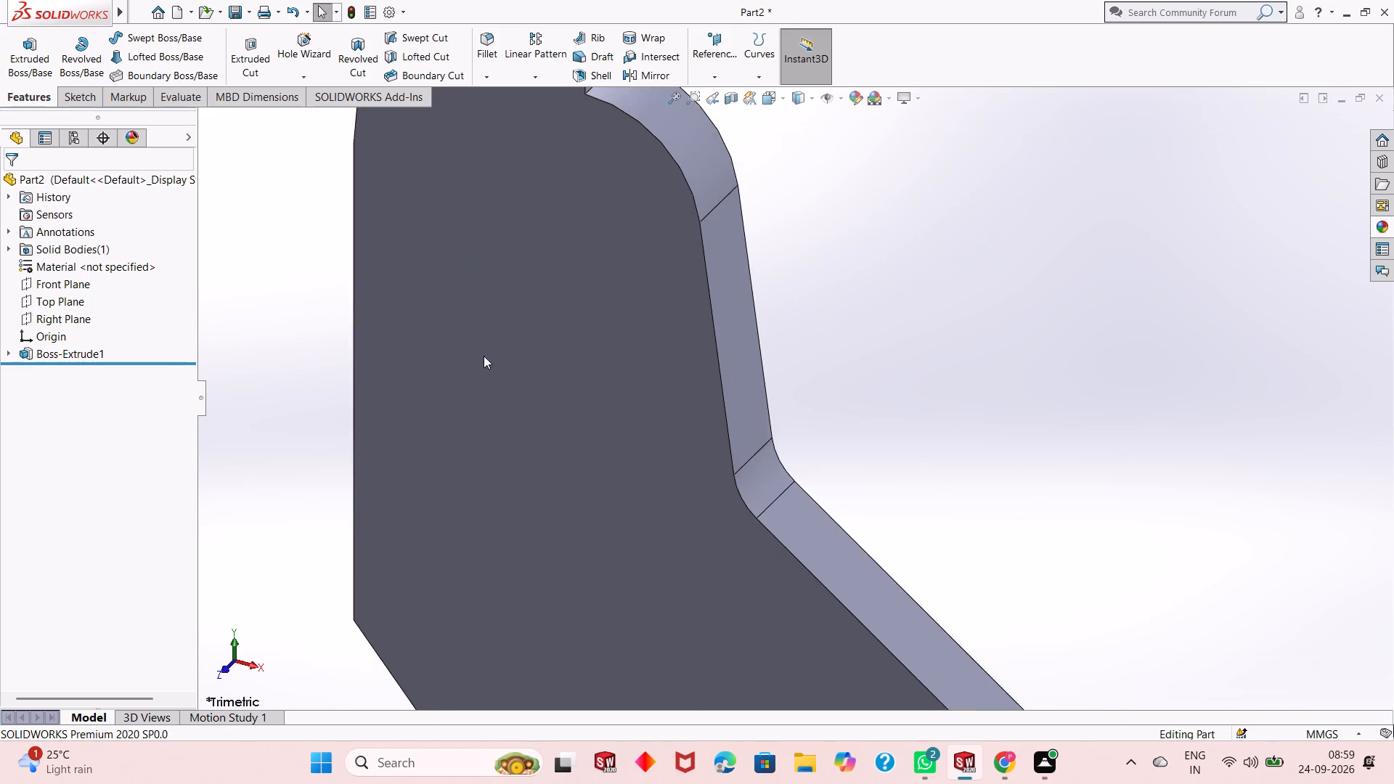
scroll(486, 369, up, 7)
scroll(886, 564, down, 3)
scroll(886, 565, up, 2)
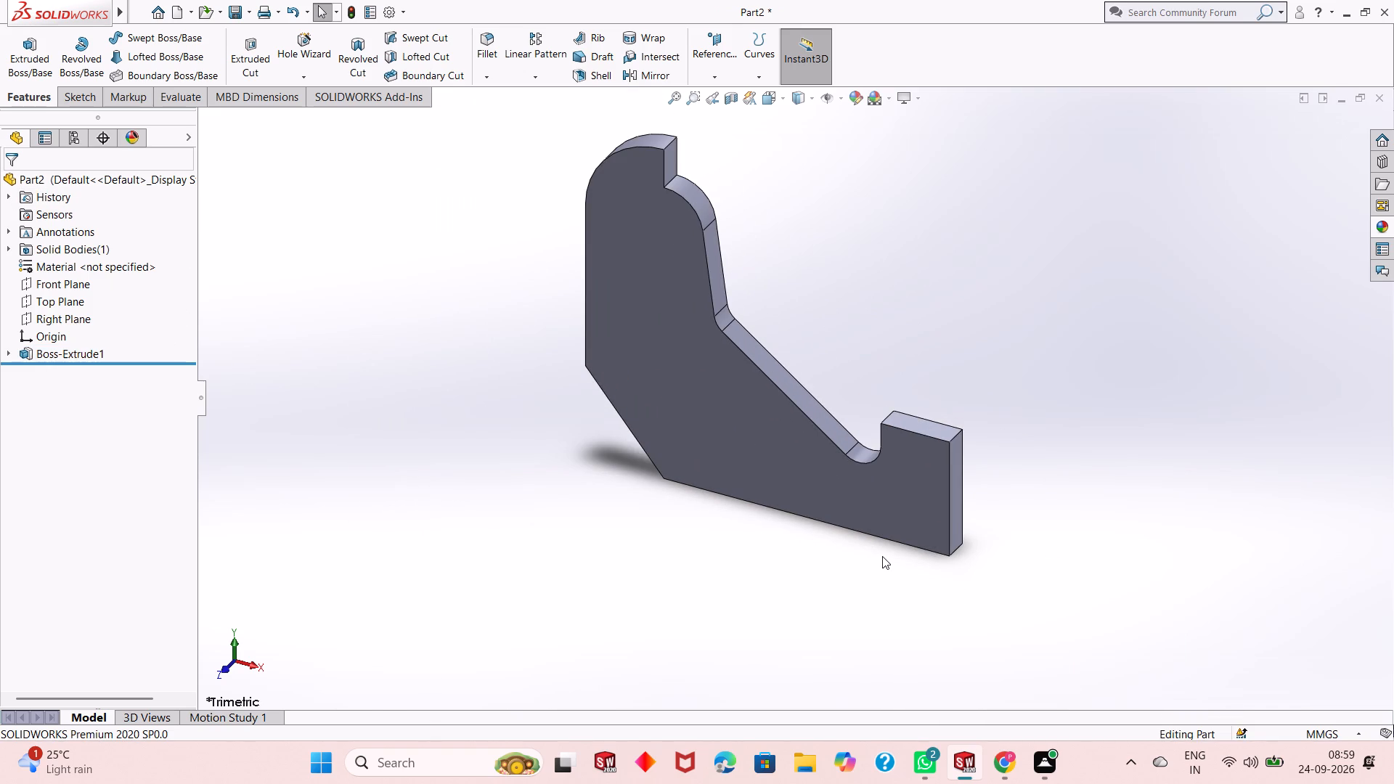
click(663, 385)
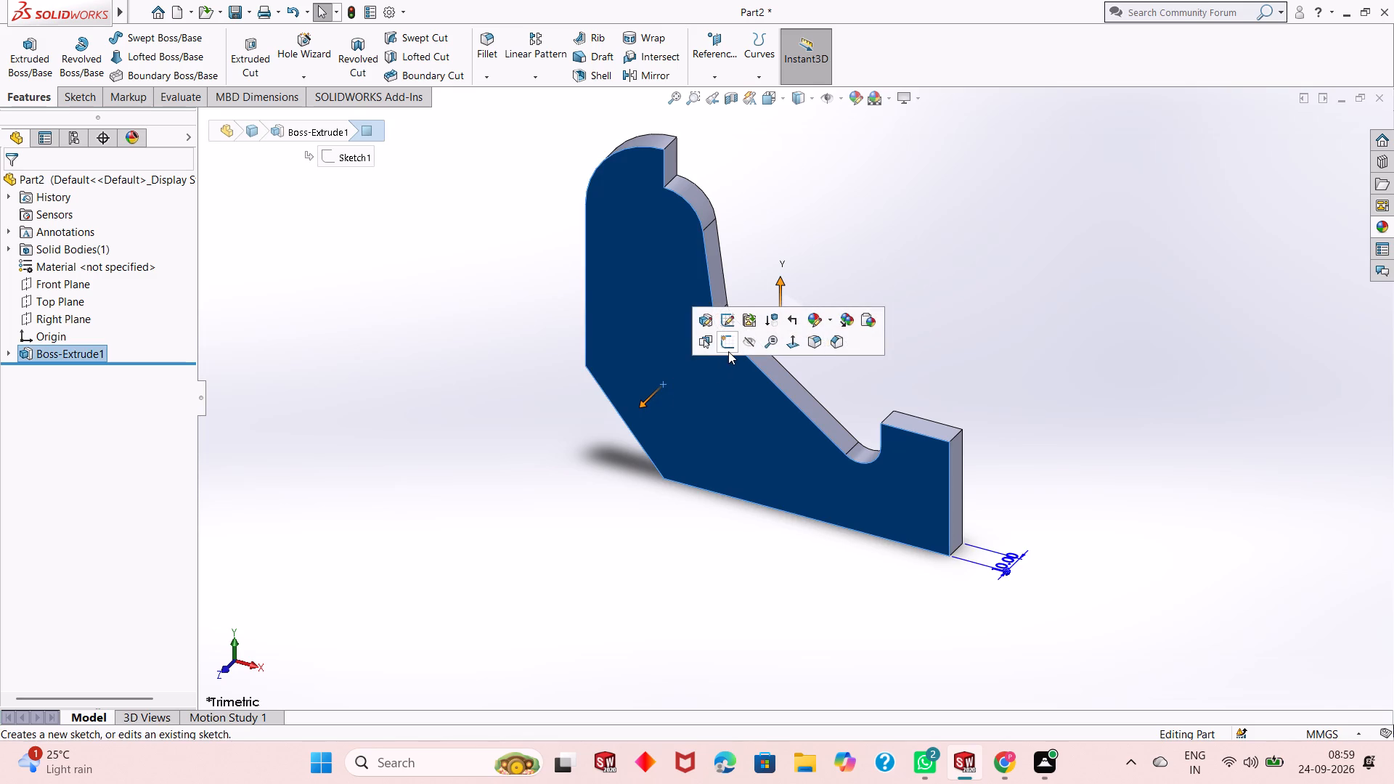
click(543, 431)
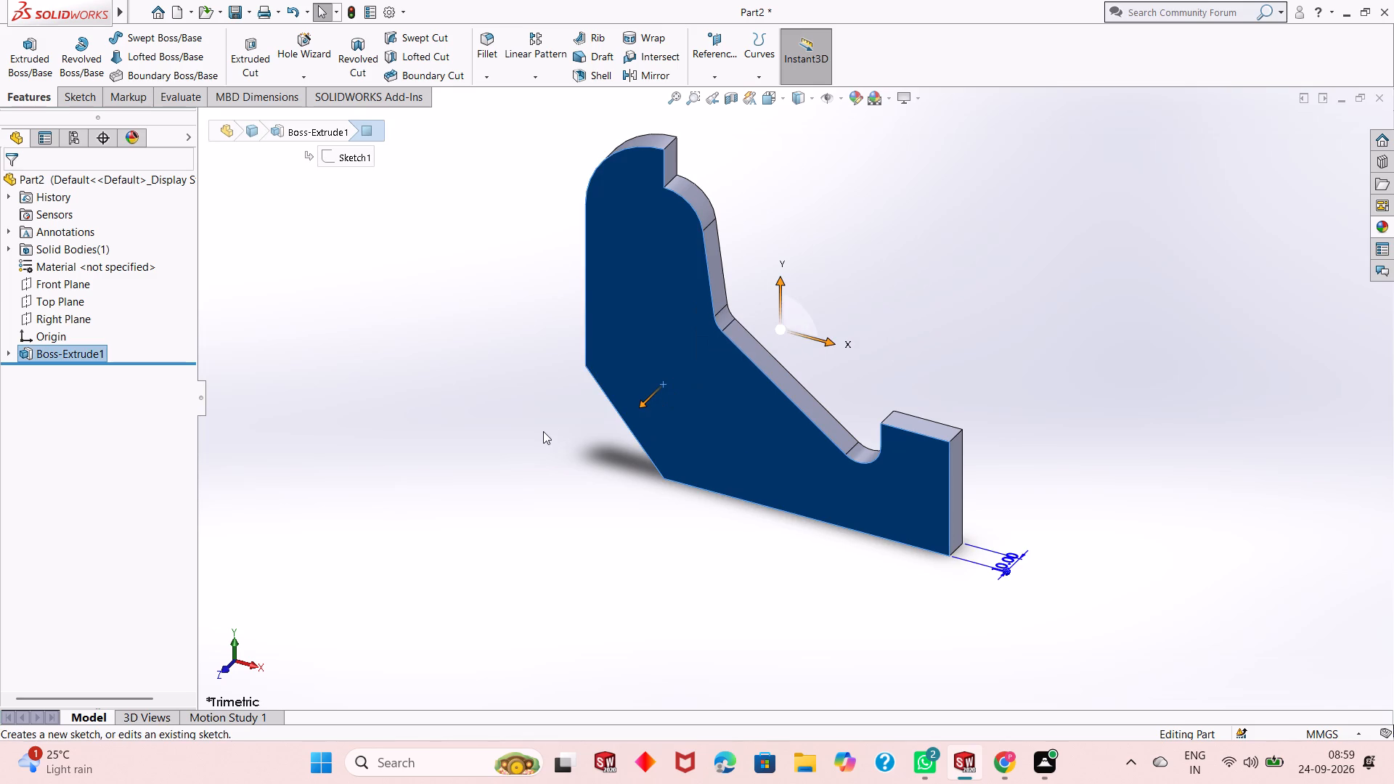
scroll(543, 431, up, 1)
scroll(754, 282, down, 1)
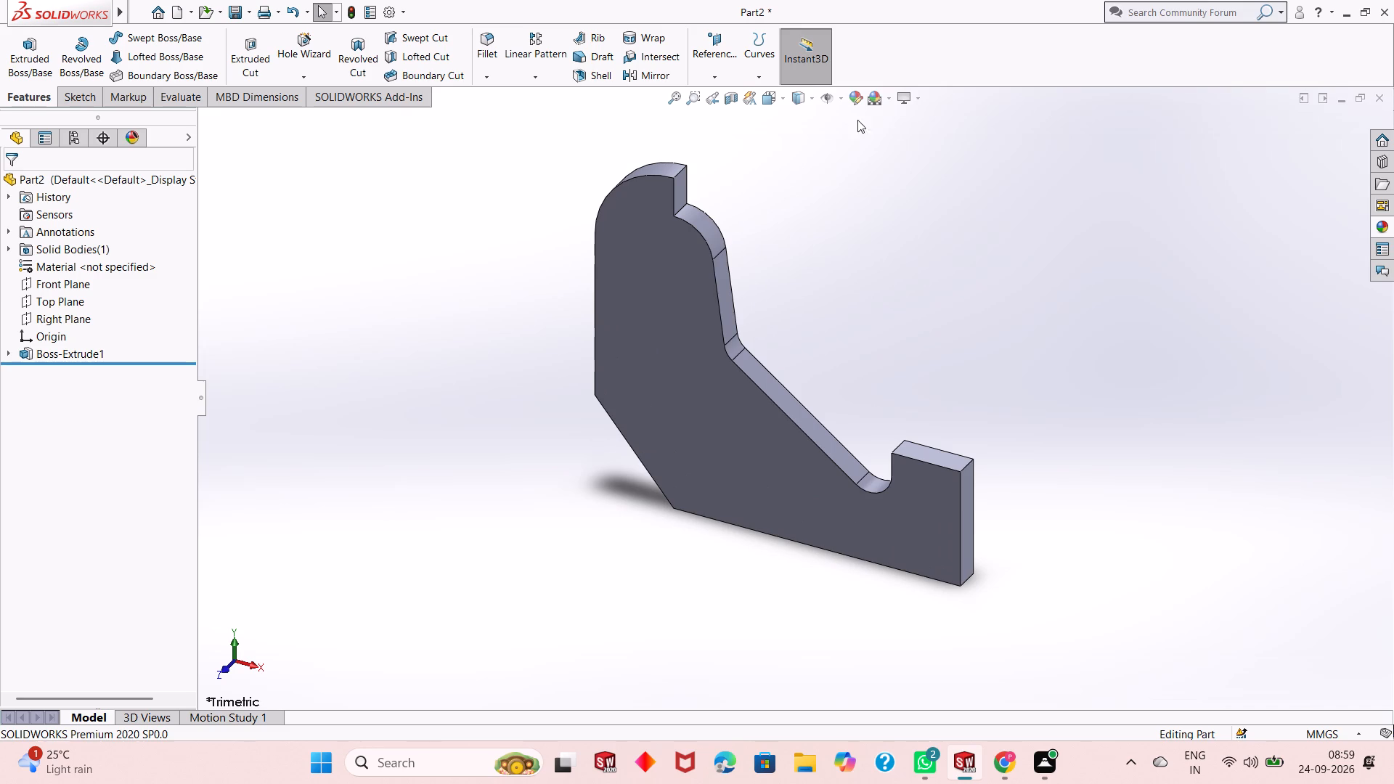
Create a reference plane parallel to the Front Plane, offset 5 mm into the extruded solid.
click(714, 78)
click(717, 96)
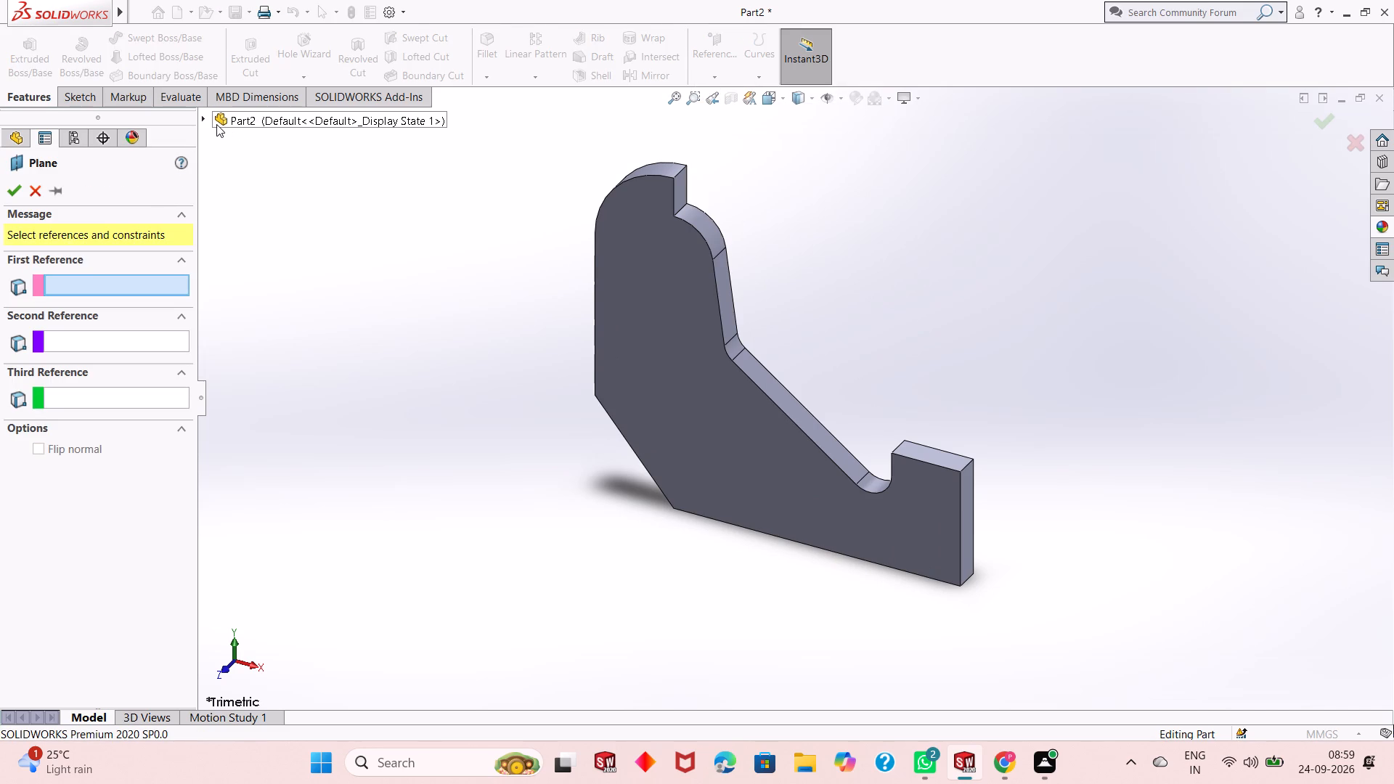
click(216, 124)
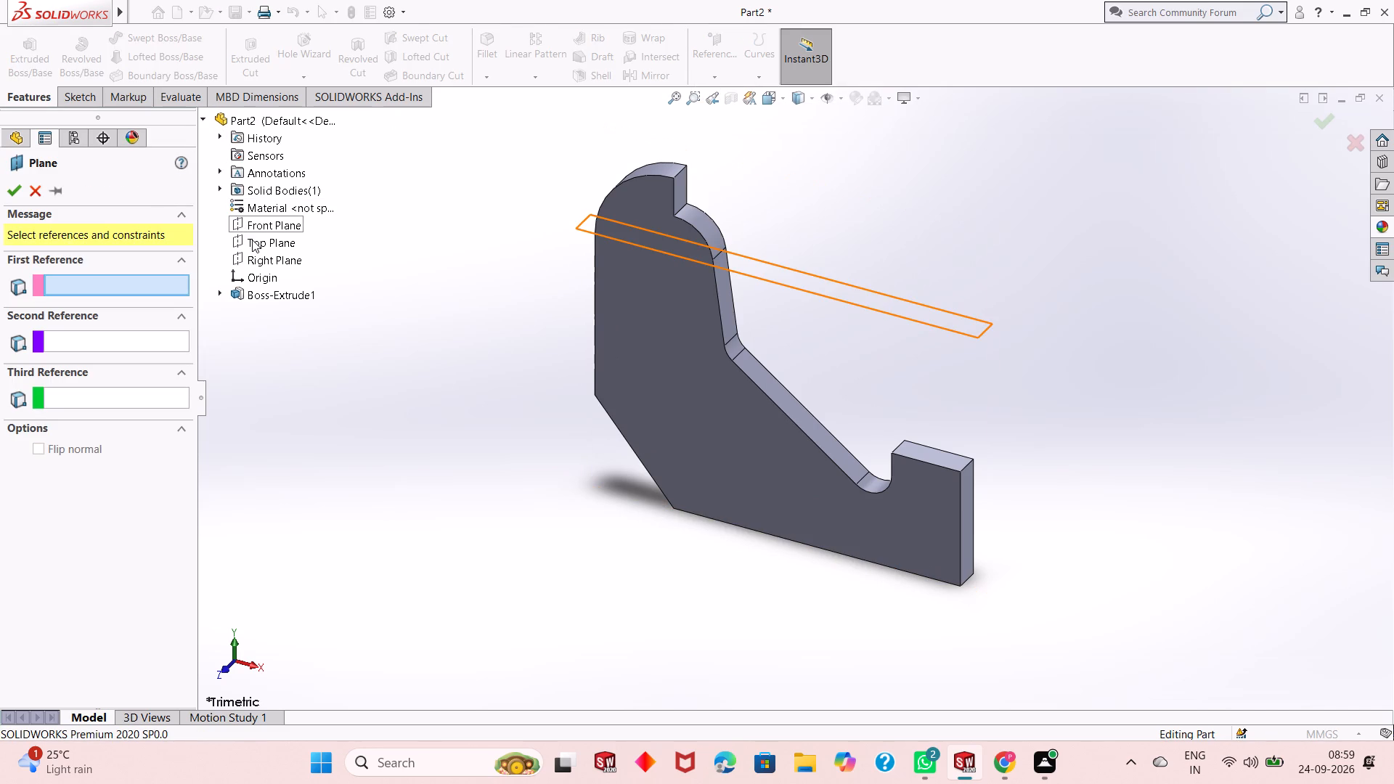
click(255, 225)
middle_drag(600, 428, 597, 377)
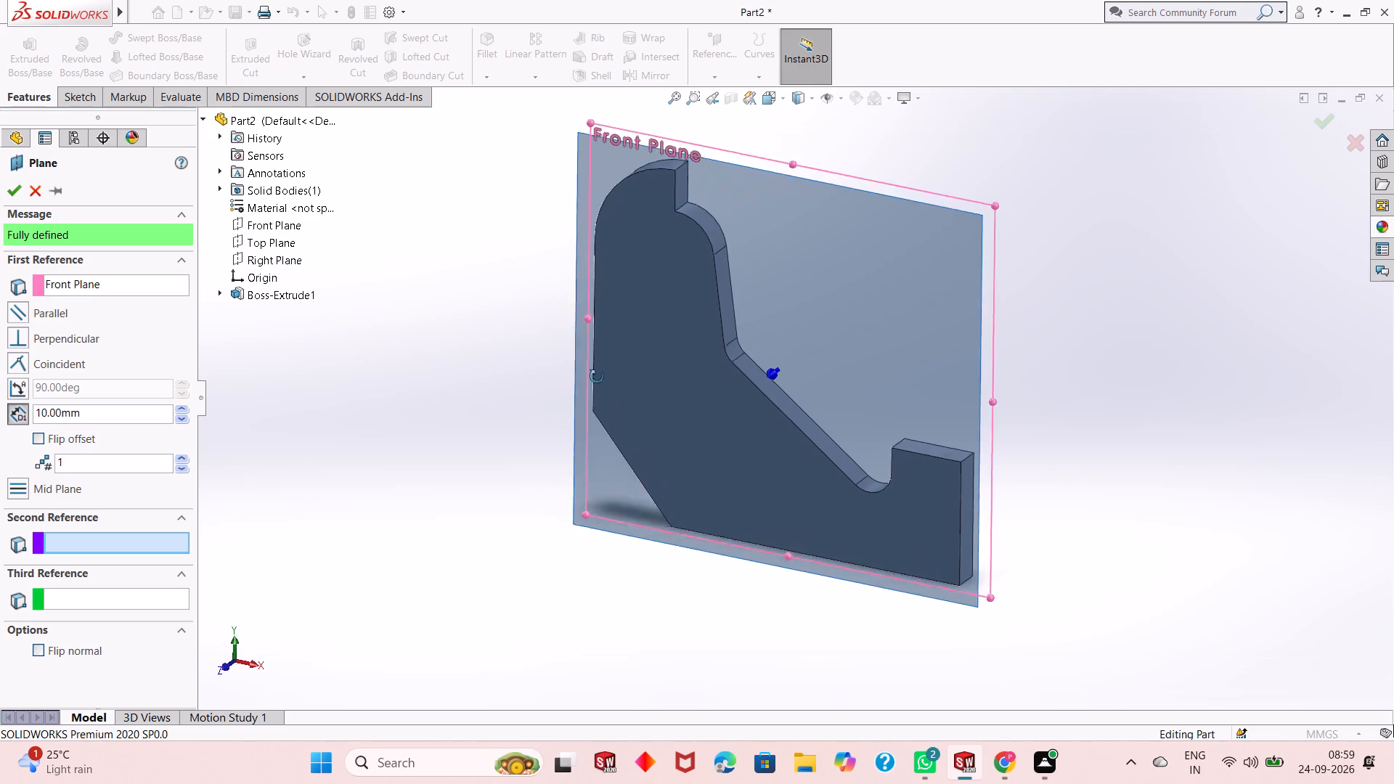
middle_drag(597, 377, 514, 373)
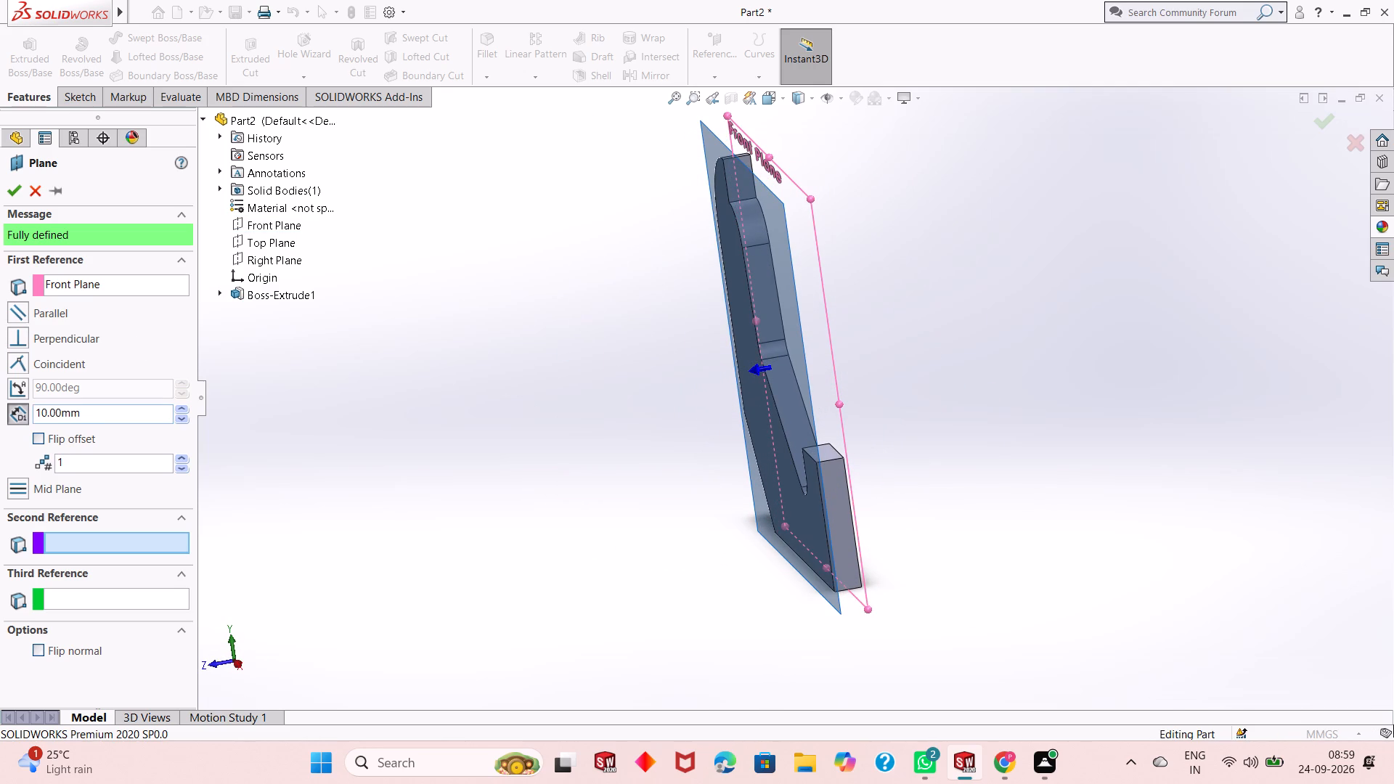
double_click(95, 415)
key(5)
key(Return)
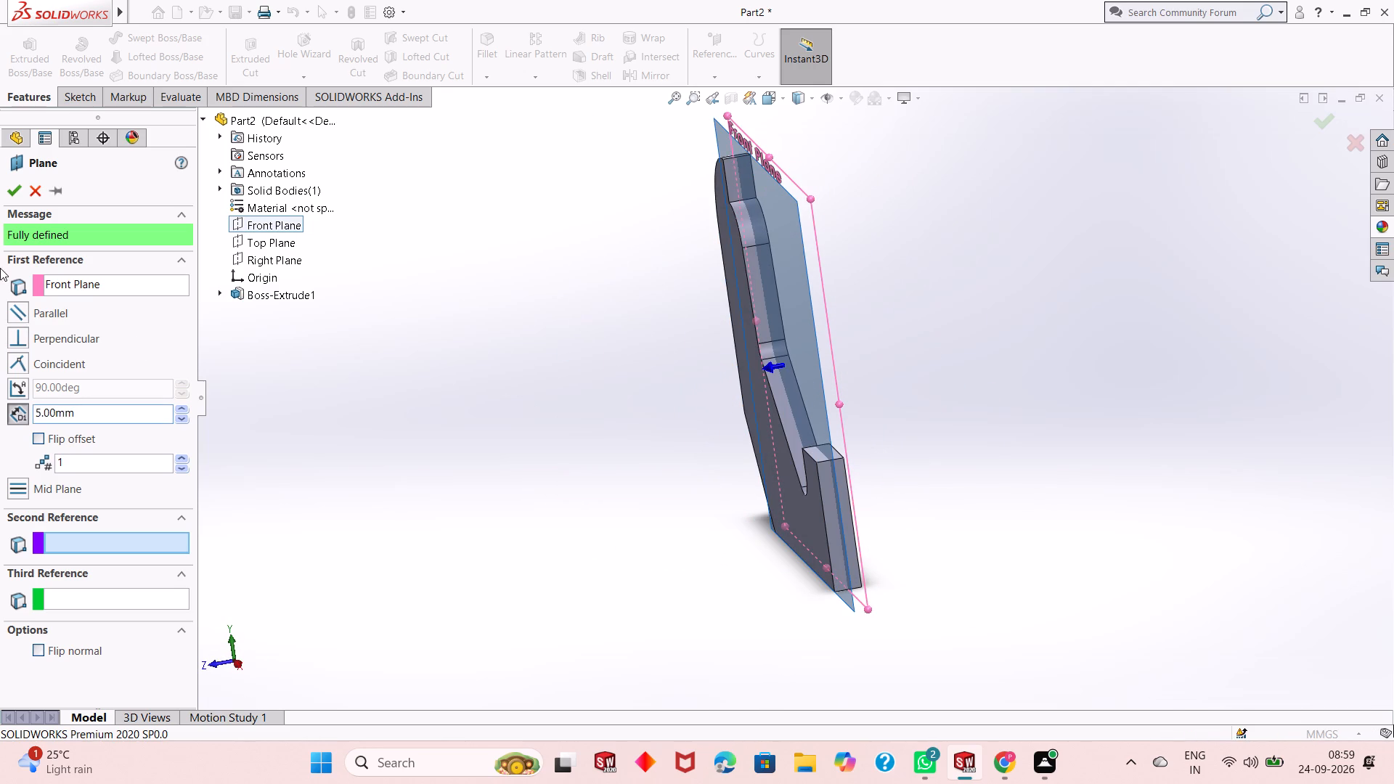
click(22, 195)
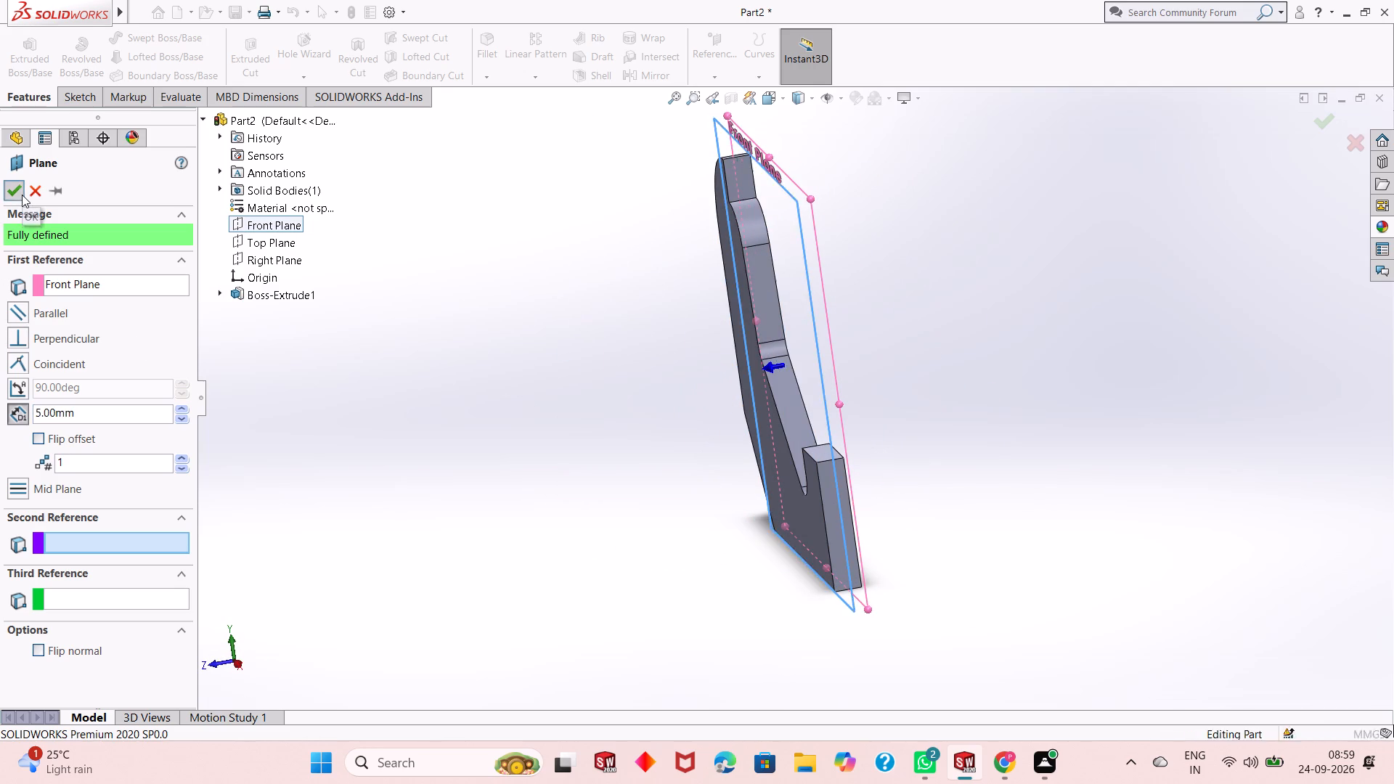
Open a new sketch on the offset plane and view it face-on.
middle_drag(558, 480, 616, 480)
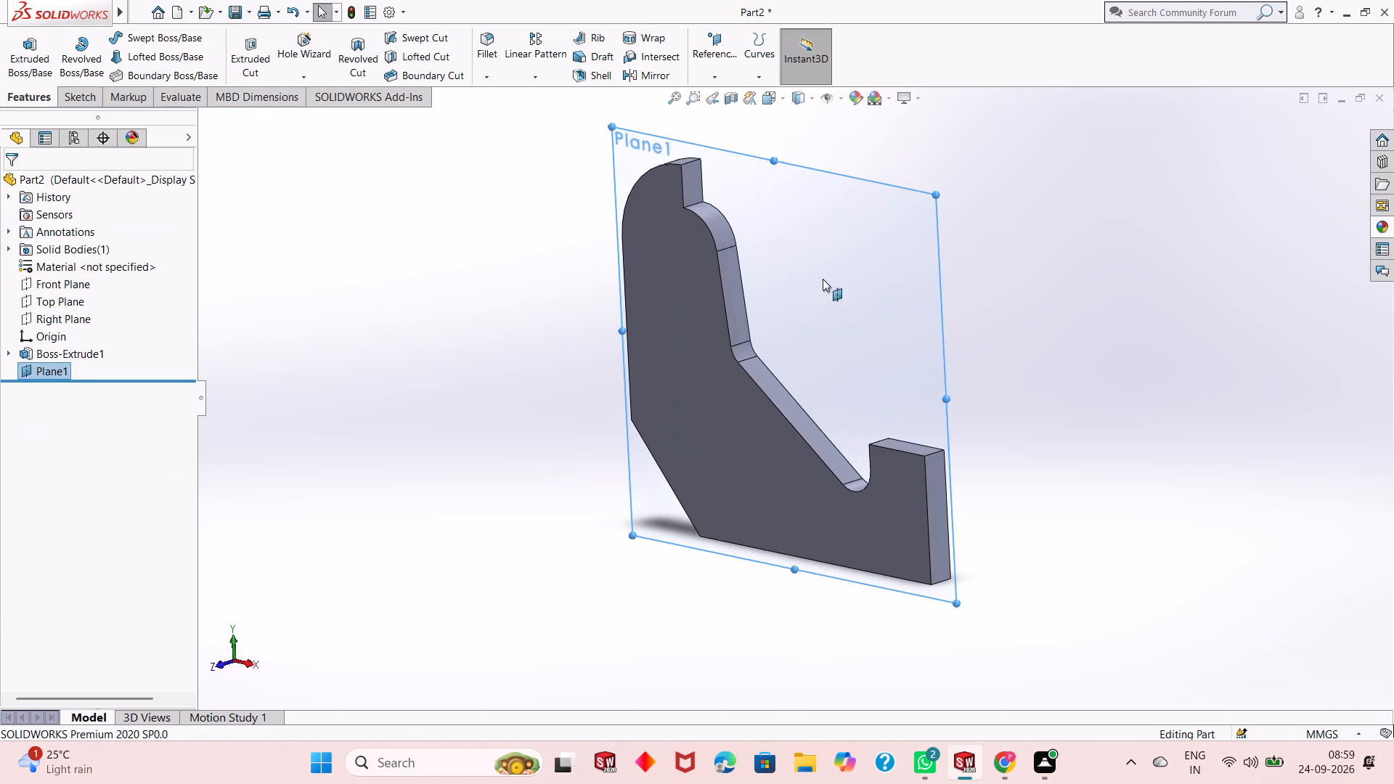
right_click(863, 241)
click(892, 219)
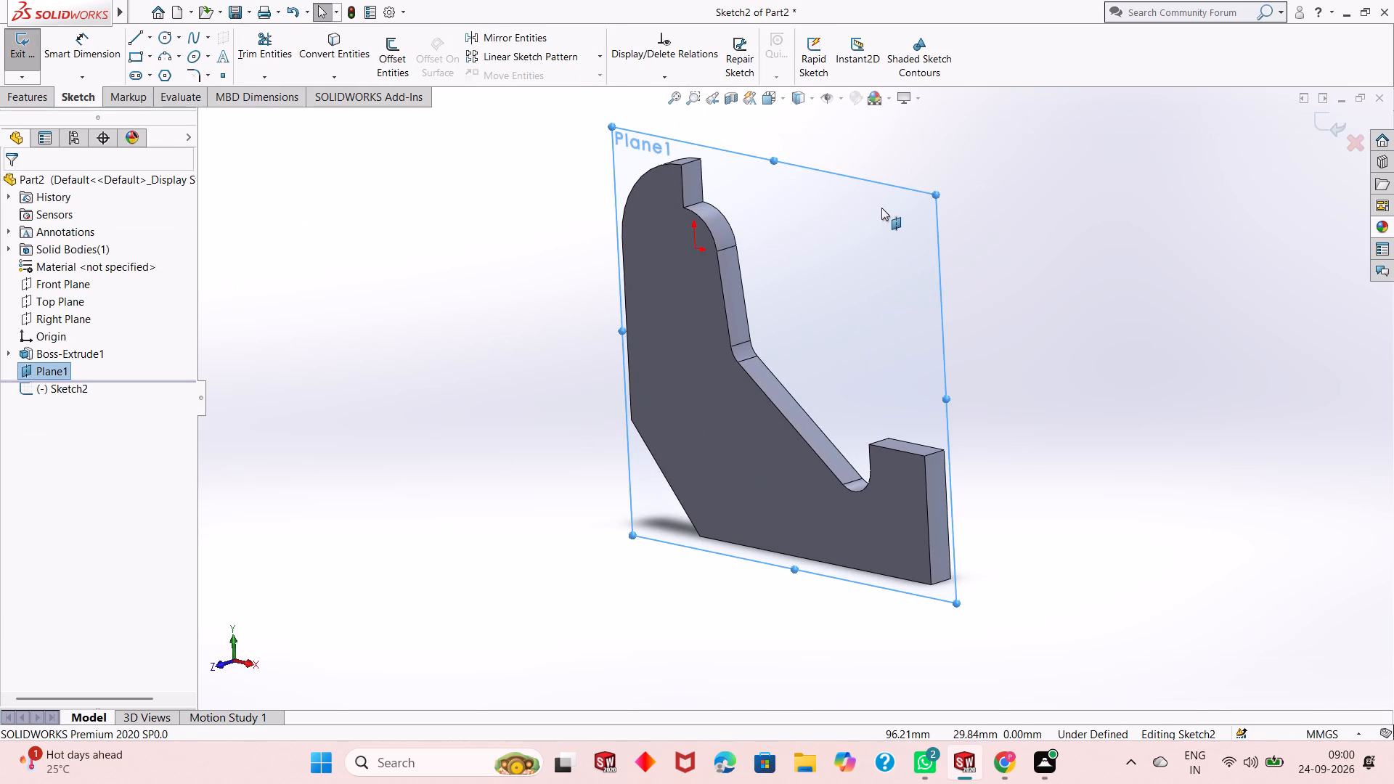
key(ctrl+8)
key(Escape)
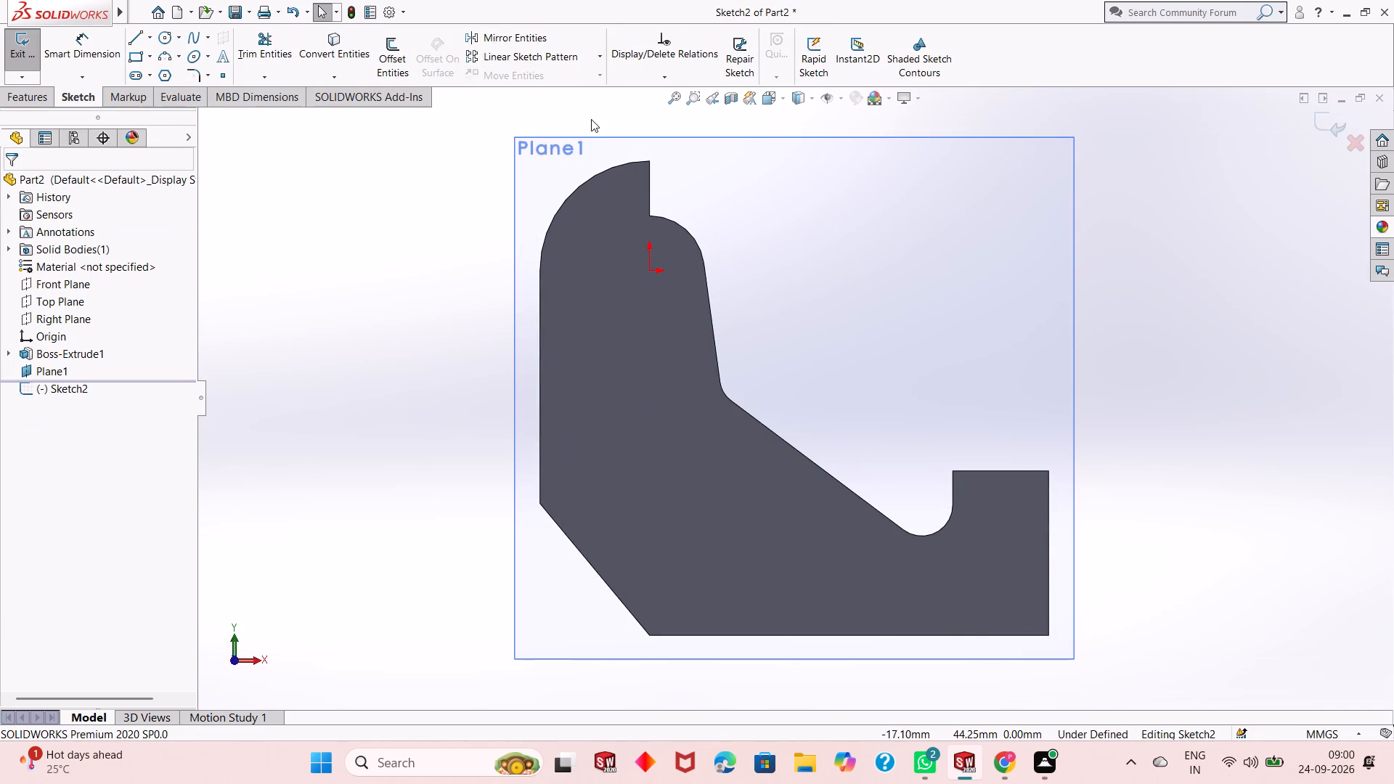
Sketch a circle centred on the origin and dimension its diameter to 32 mm.
click(158, 40)
scroll(576, 199, down, 2)
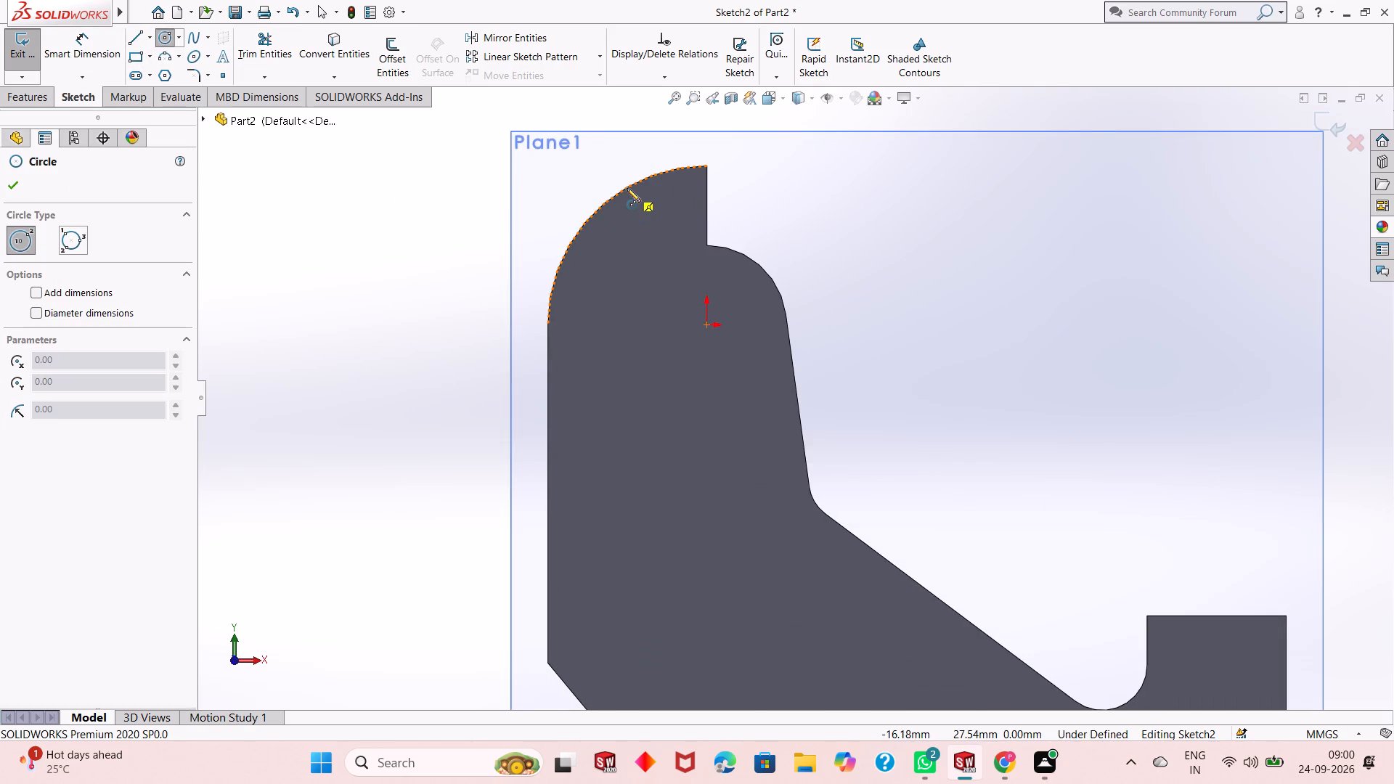
click(706, 323)
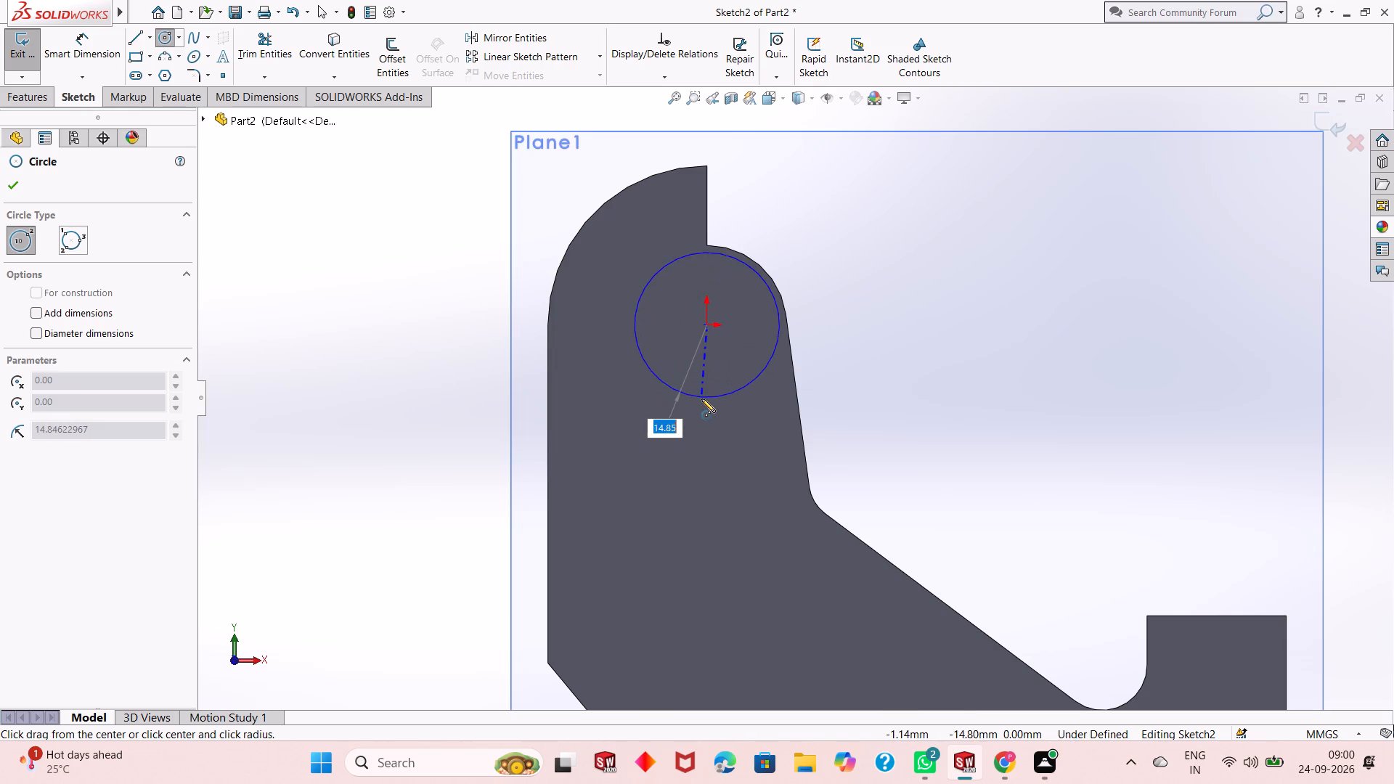
click(706, 397)
right_click(706, 393)
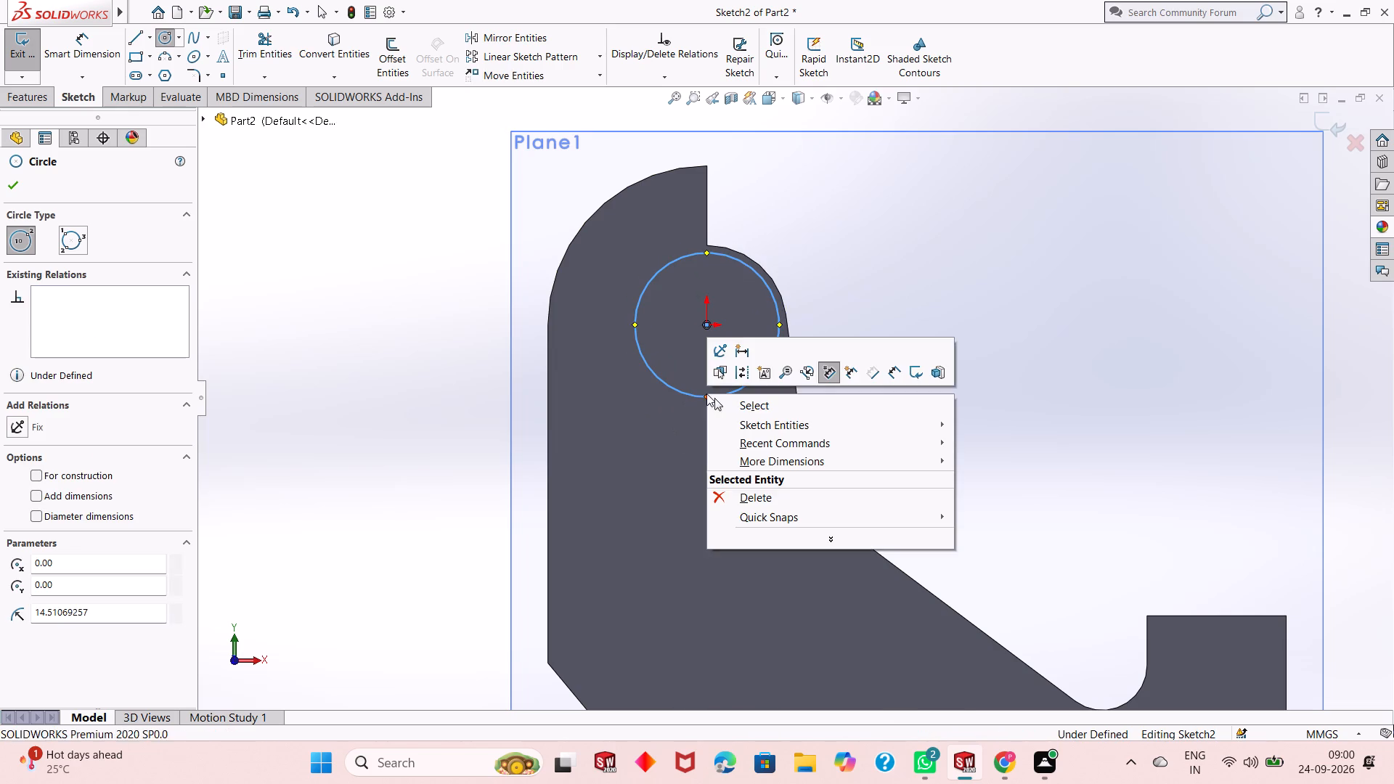
click(725, 406)
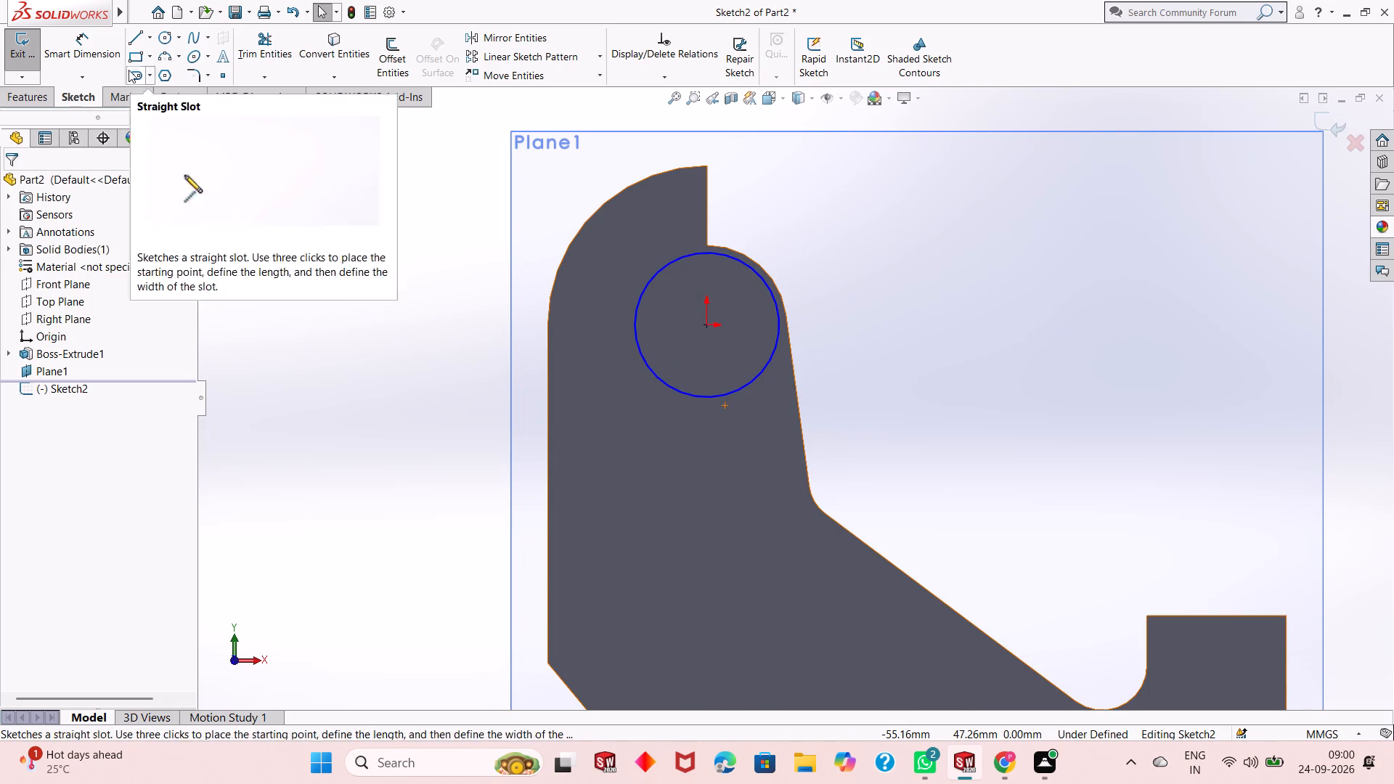
click(109, 47)
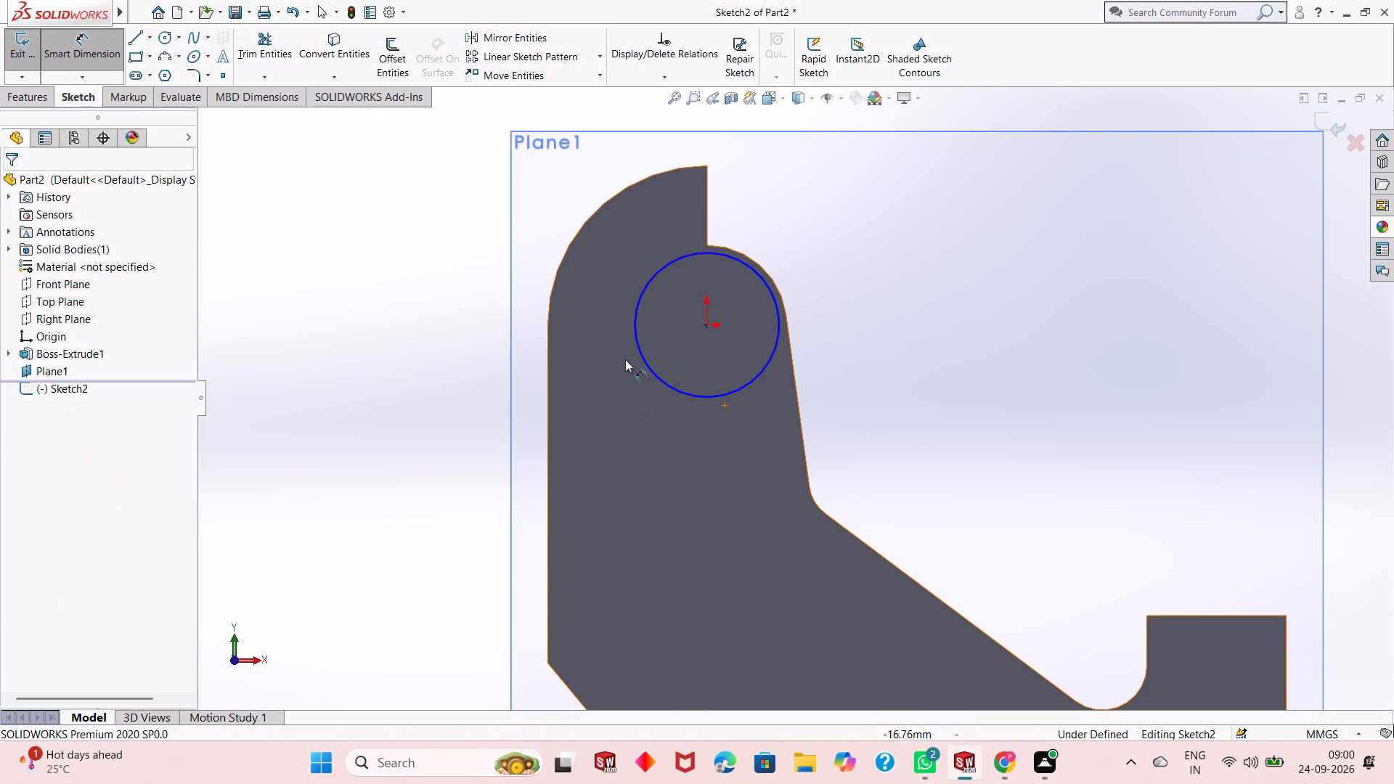
click(656, 380)
click(412, 445)
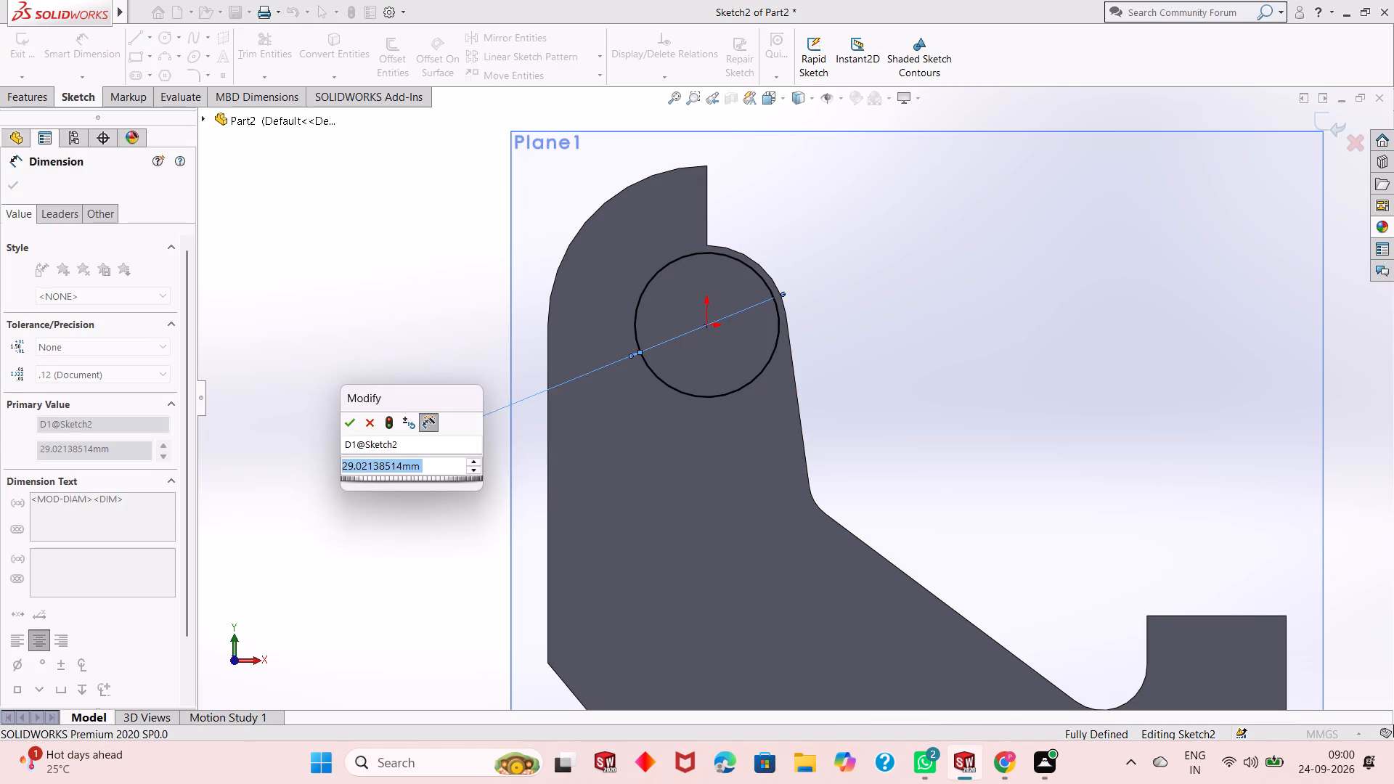
text(32)
key(Return)
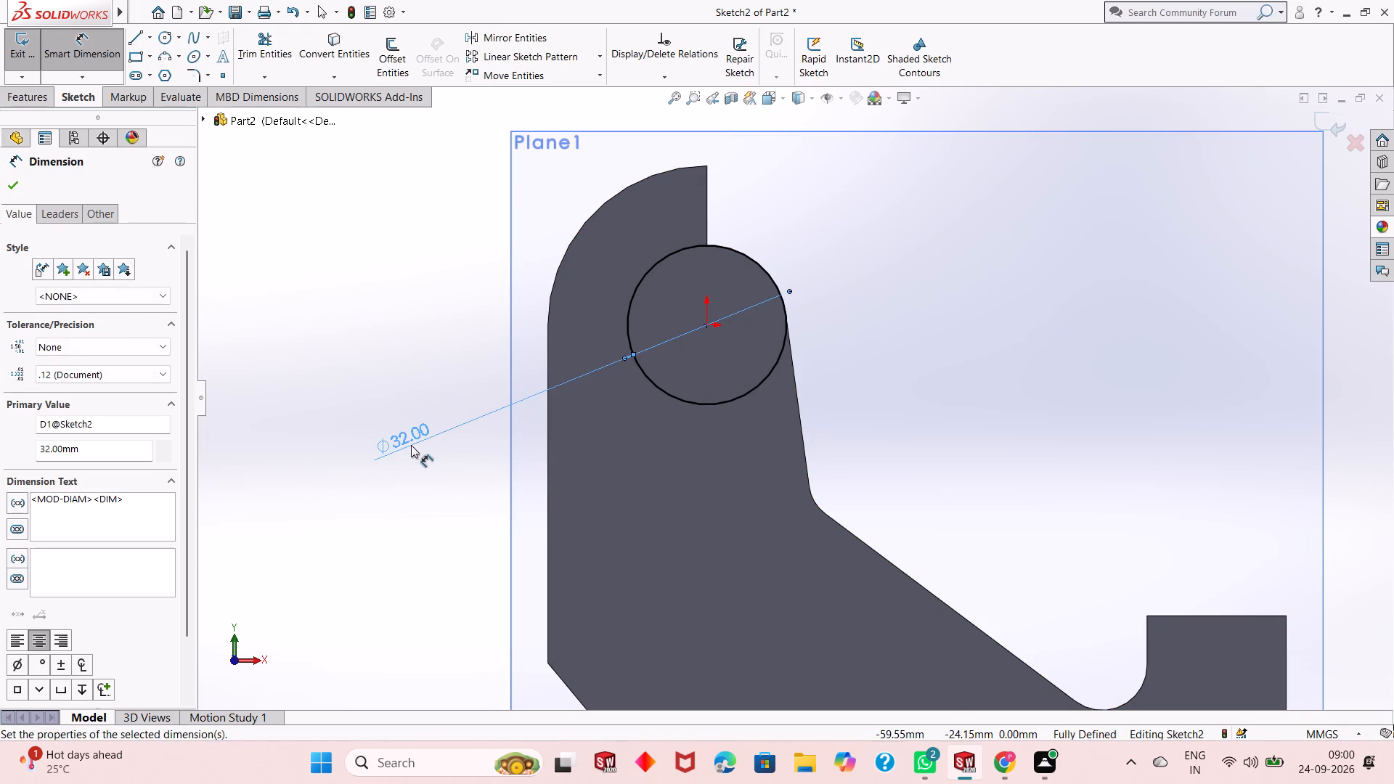
right_click(243, 213)
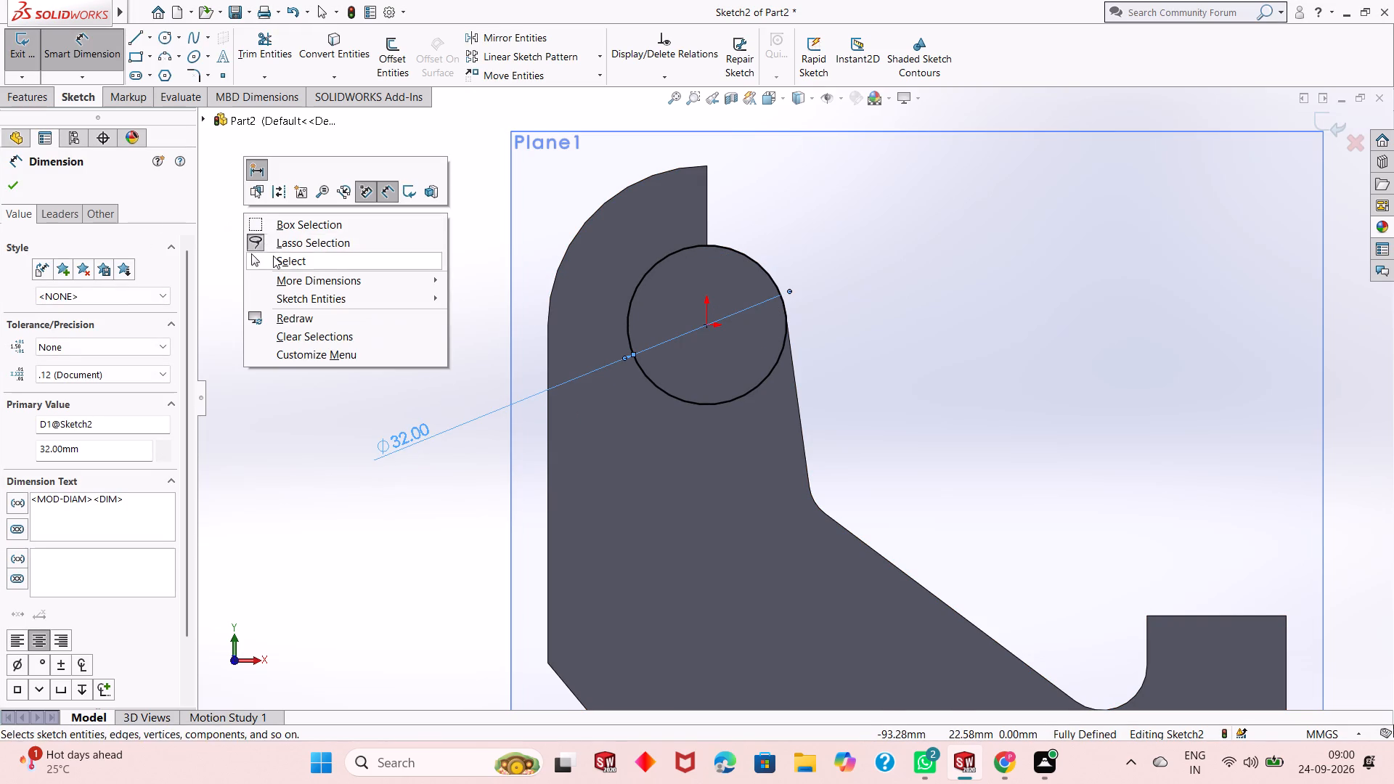
click(273, 256)
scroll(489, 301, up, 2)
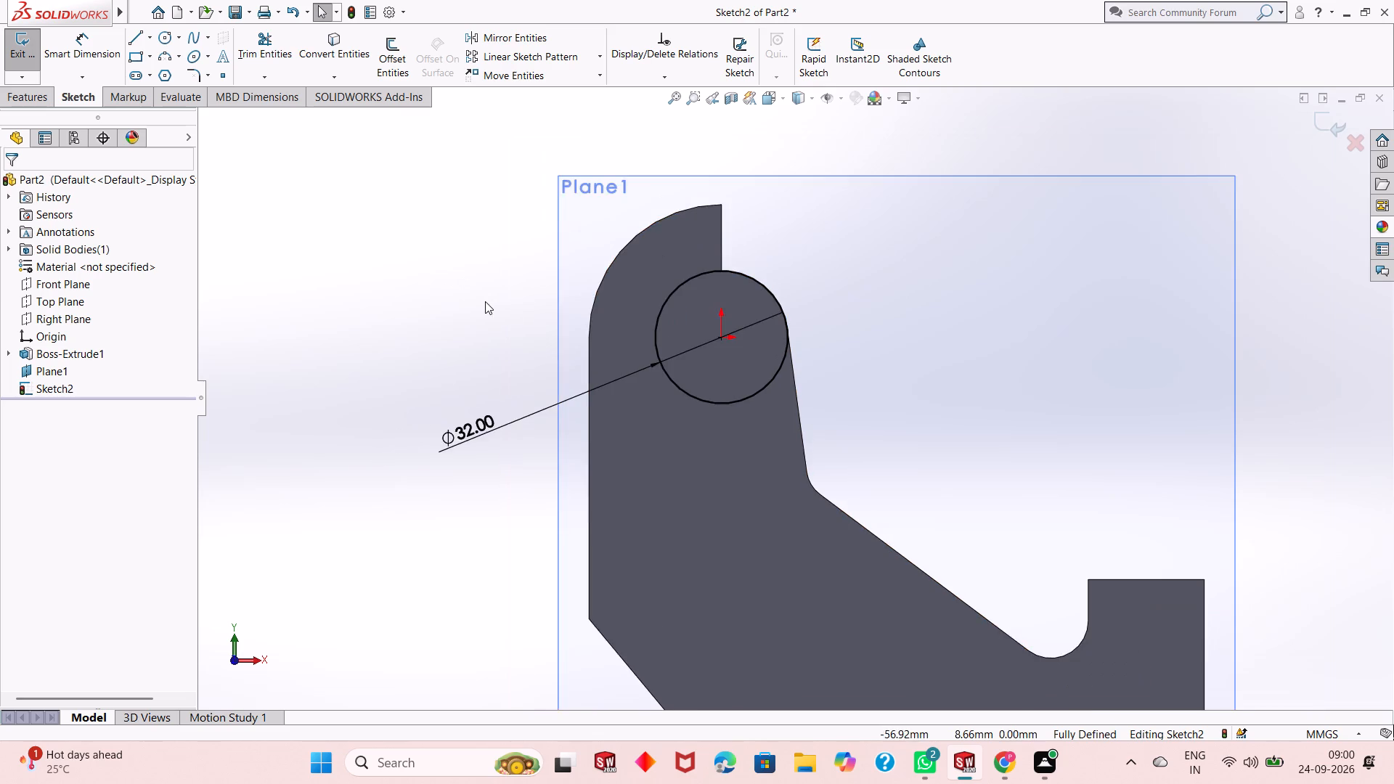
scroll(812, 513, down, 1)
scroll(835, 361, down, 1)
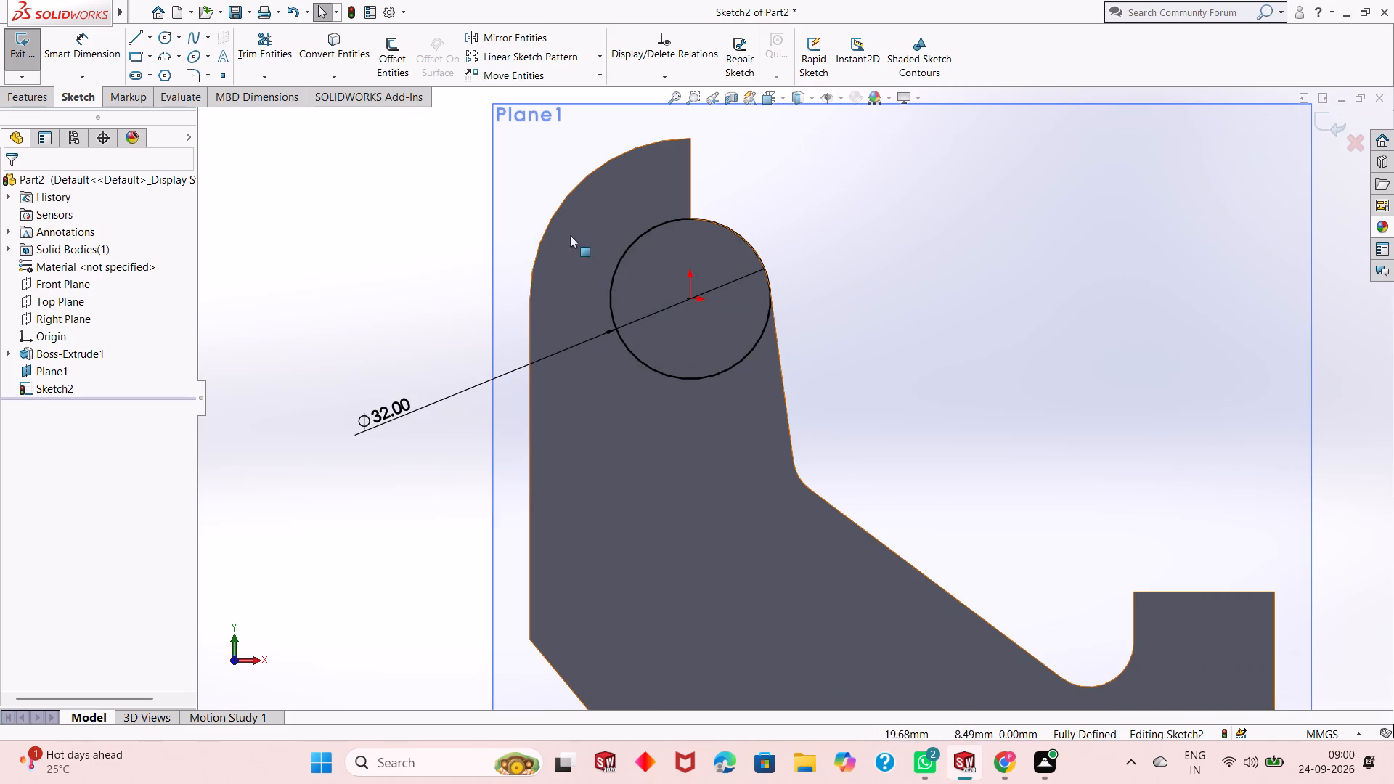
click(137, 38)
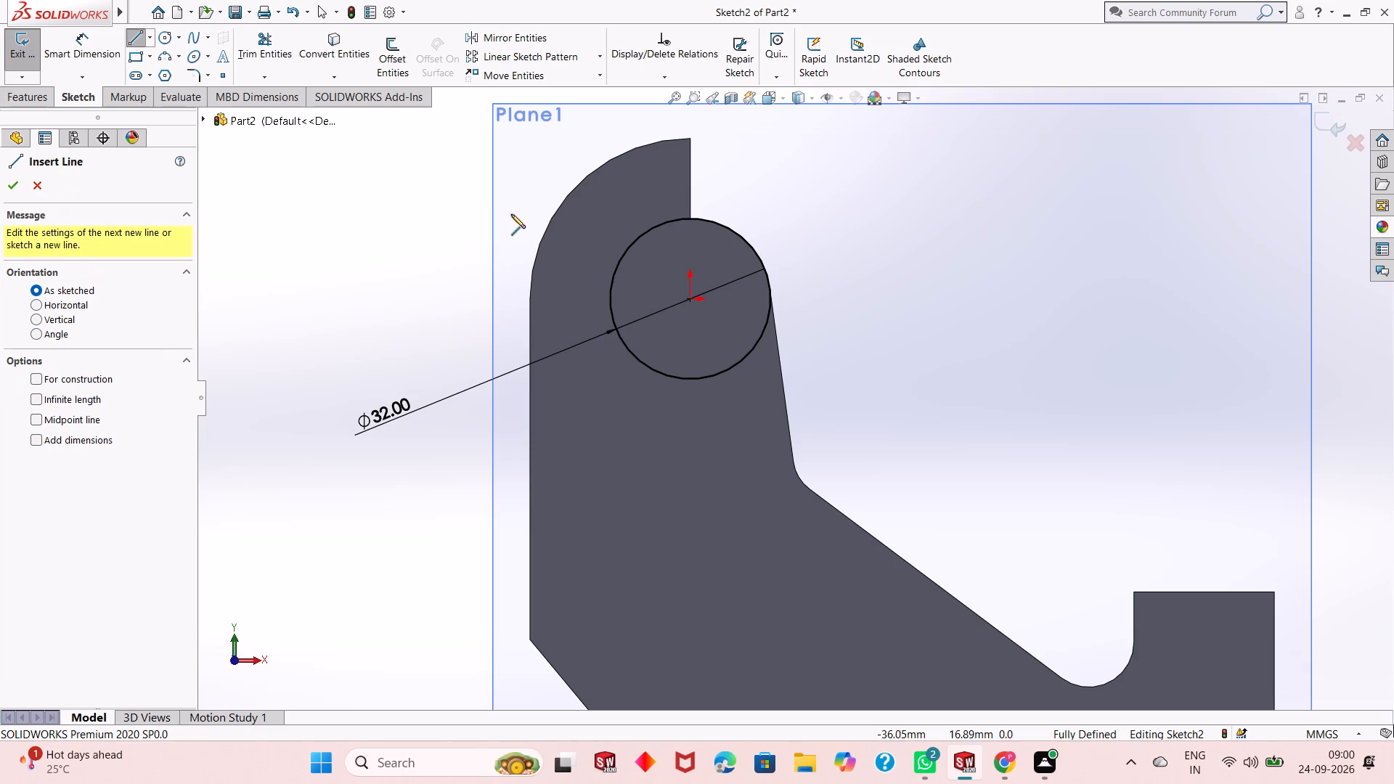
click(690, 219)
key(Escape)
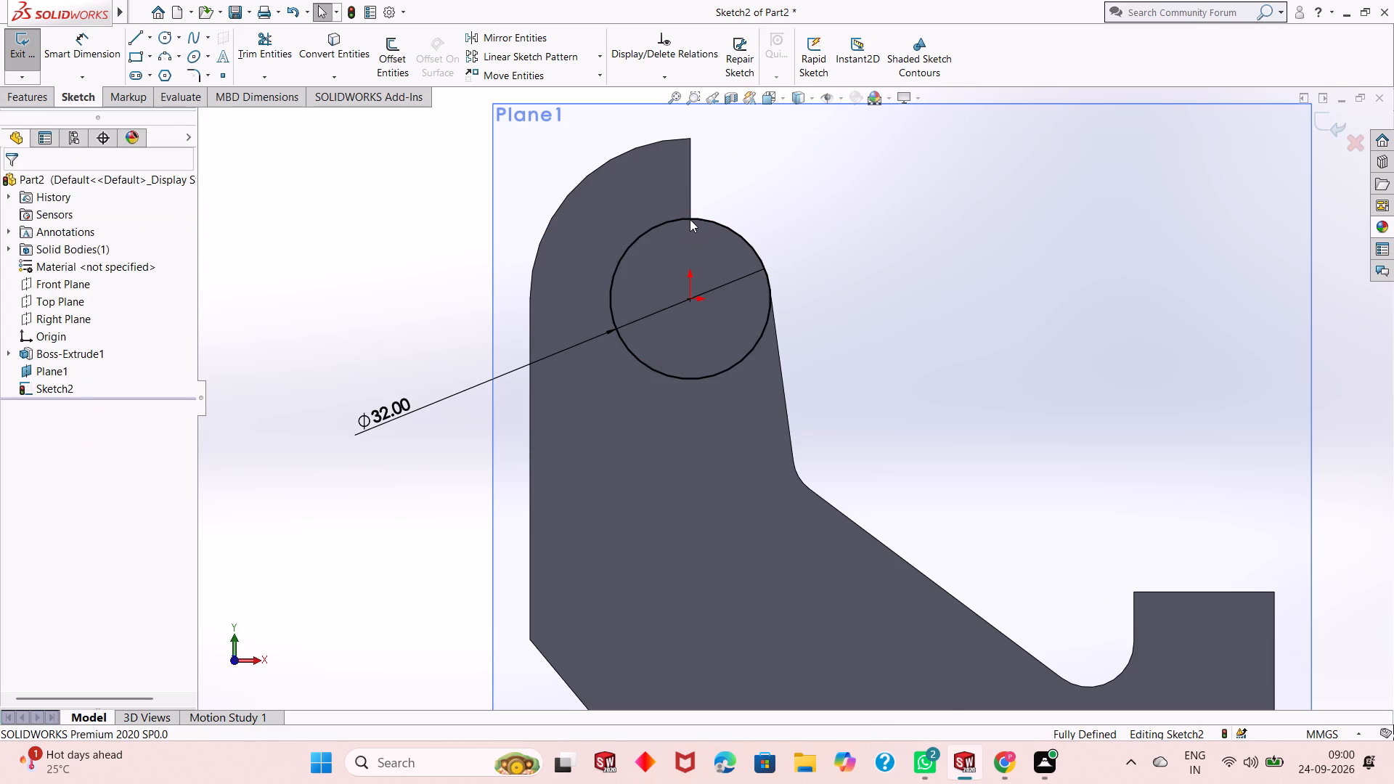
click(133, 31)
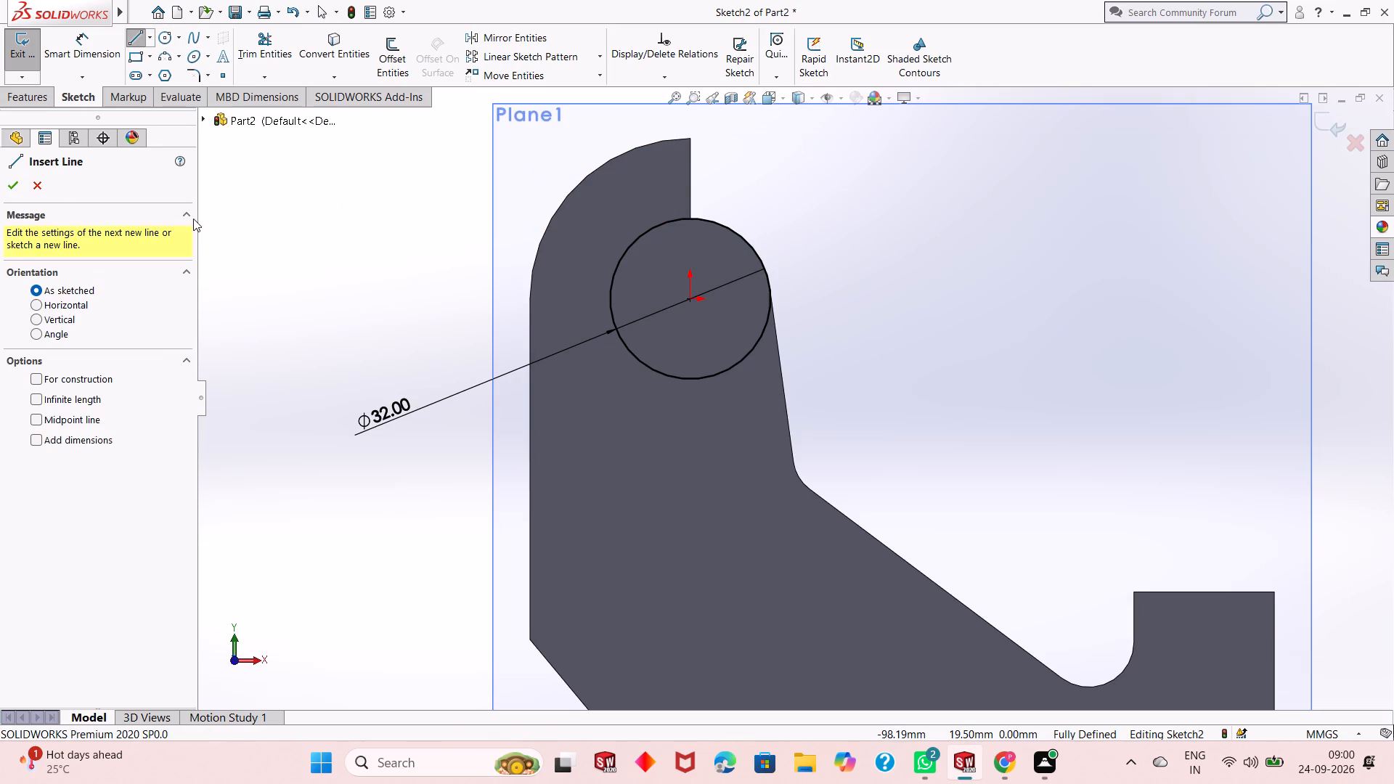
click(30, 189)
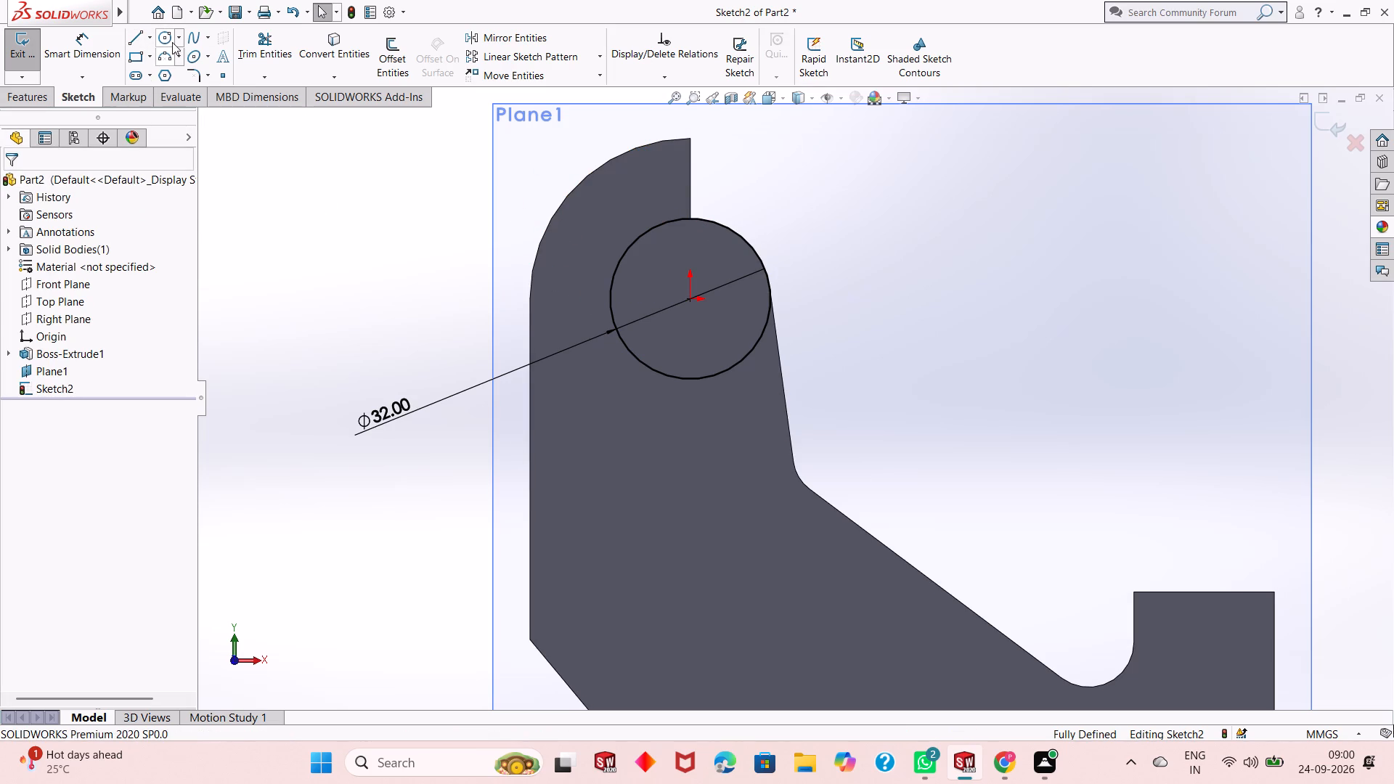
Sketch a larger circle centred on the origin, concentric with the 32 mm circle, with a radius of about 31 mm.
click(166, 44)
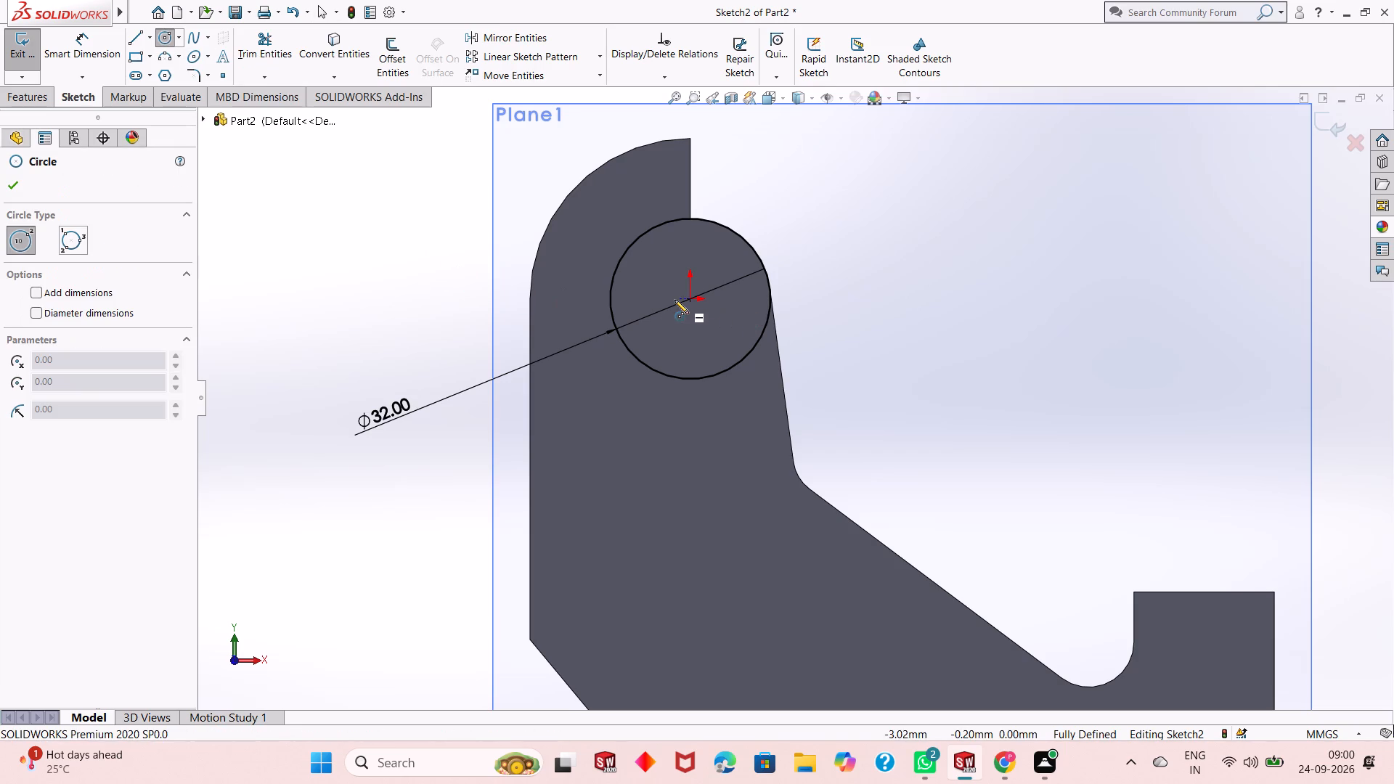
click(689, 301)
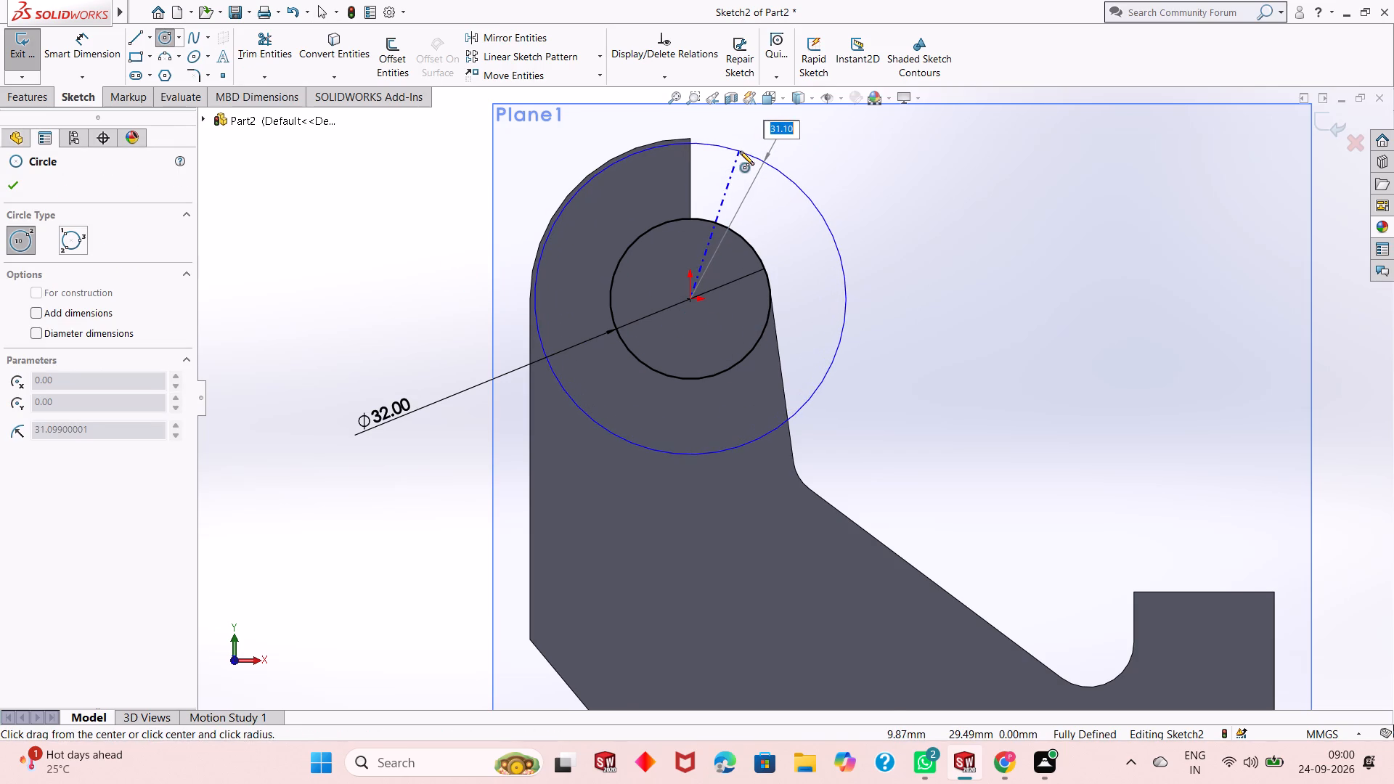
right_click(740, 151)
click(740, 151)
click(740, 151)
click(740, 151)
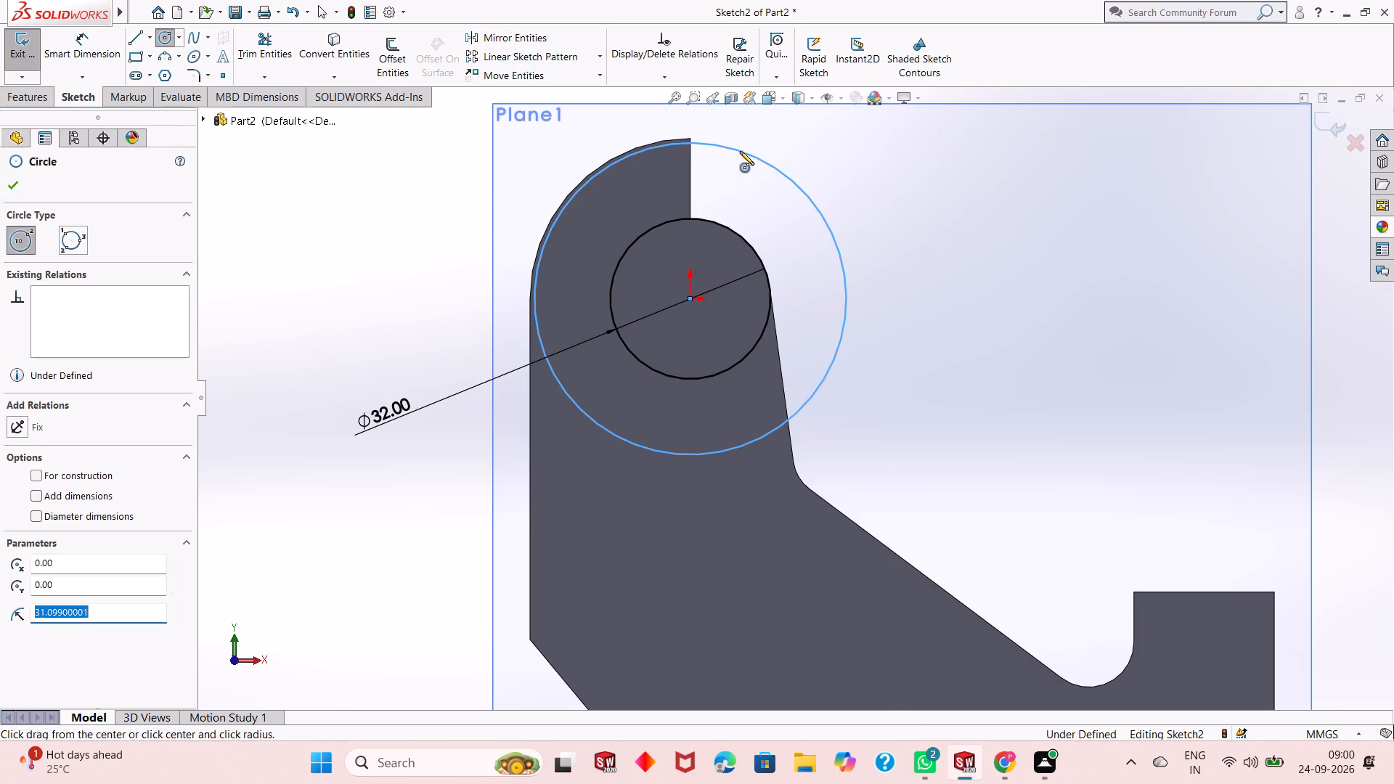
right_click(740, 151)
click(758, 163)
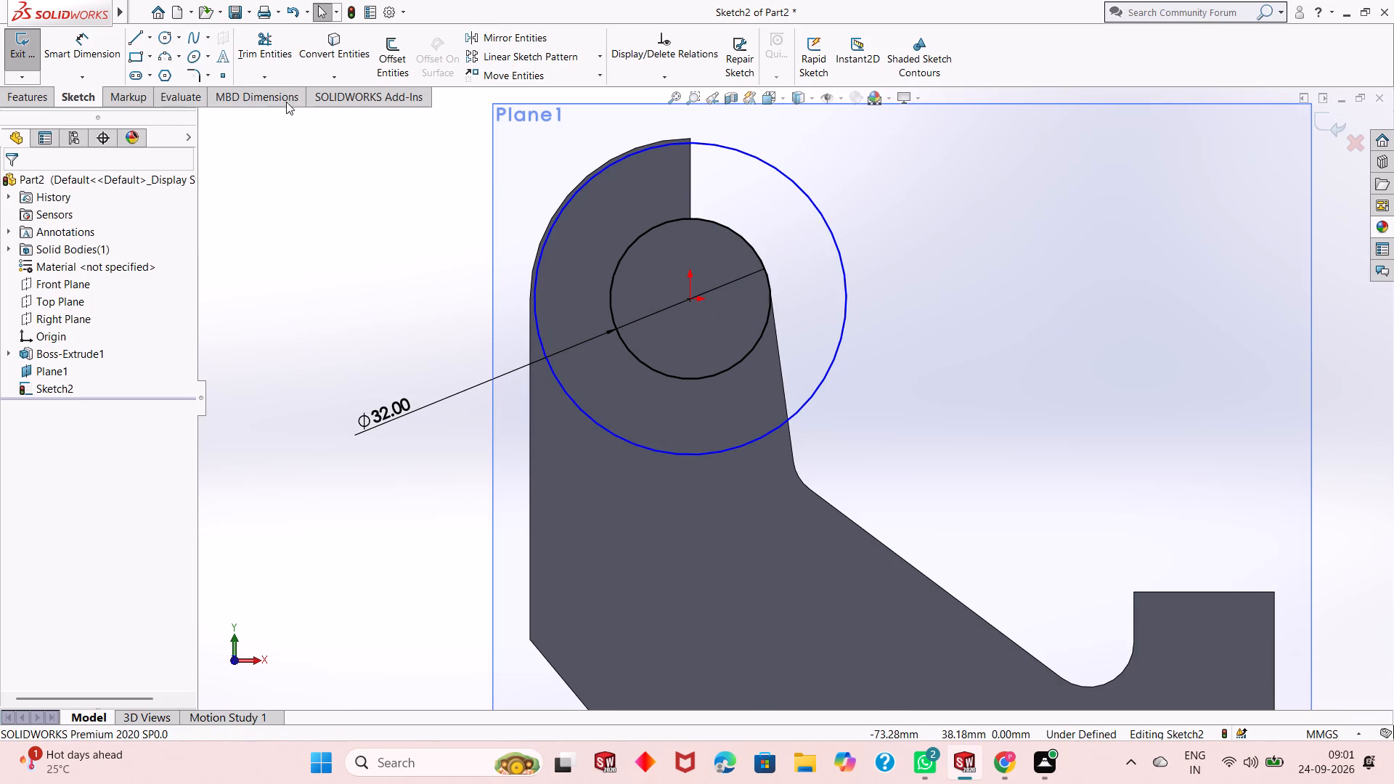
Dimension the outer circle's diameter to 64 mm.
click(78, 54)
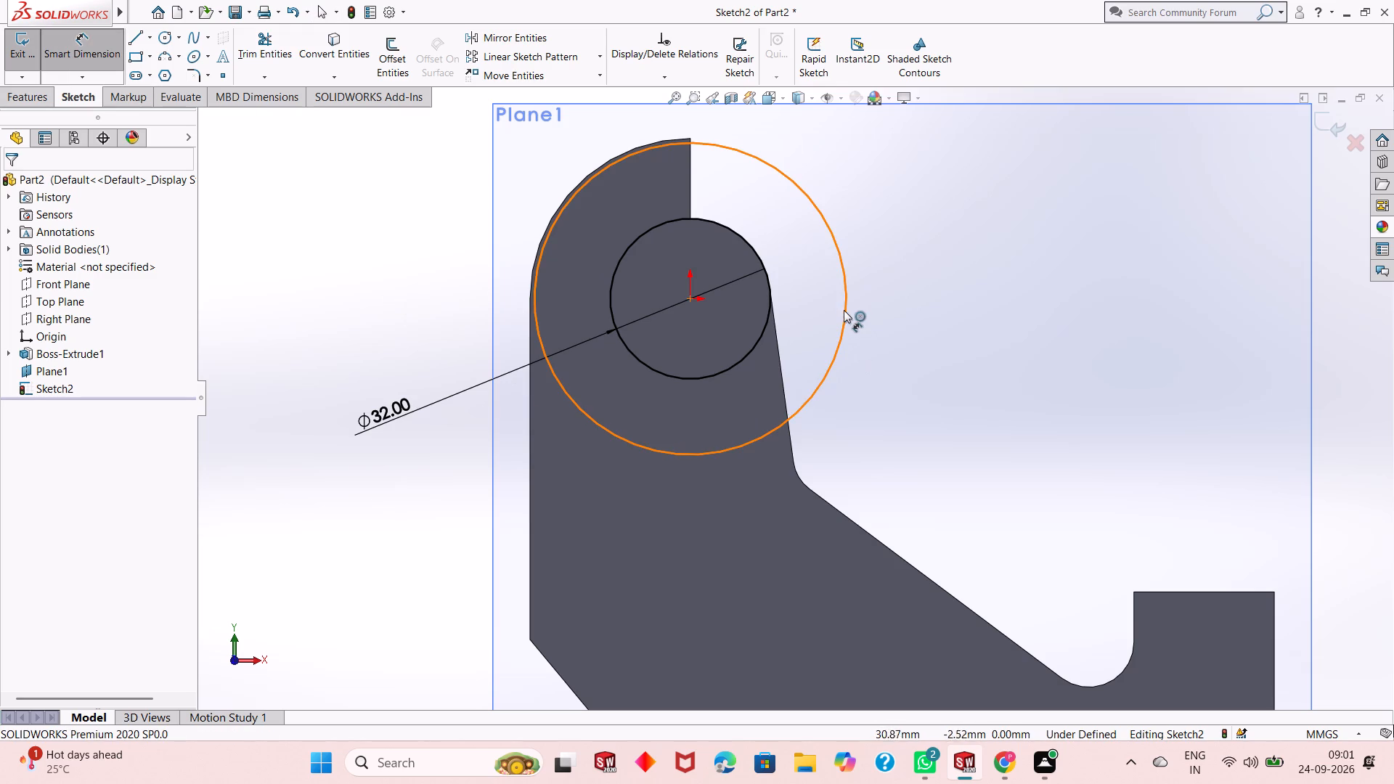
click(843, 306)
click(924, 452)
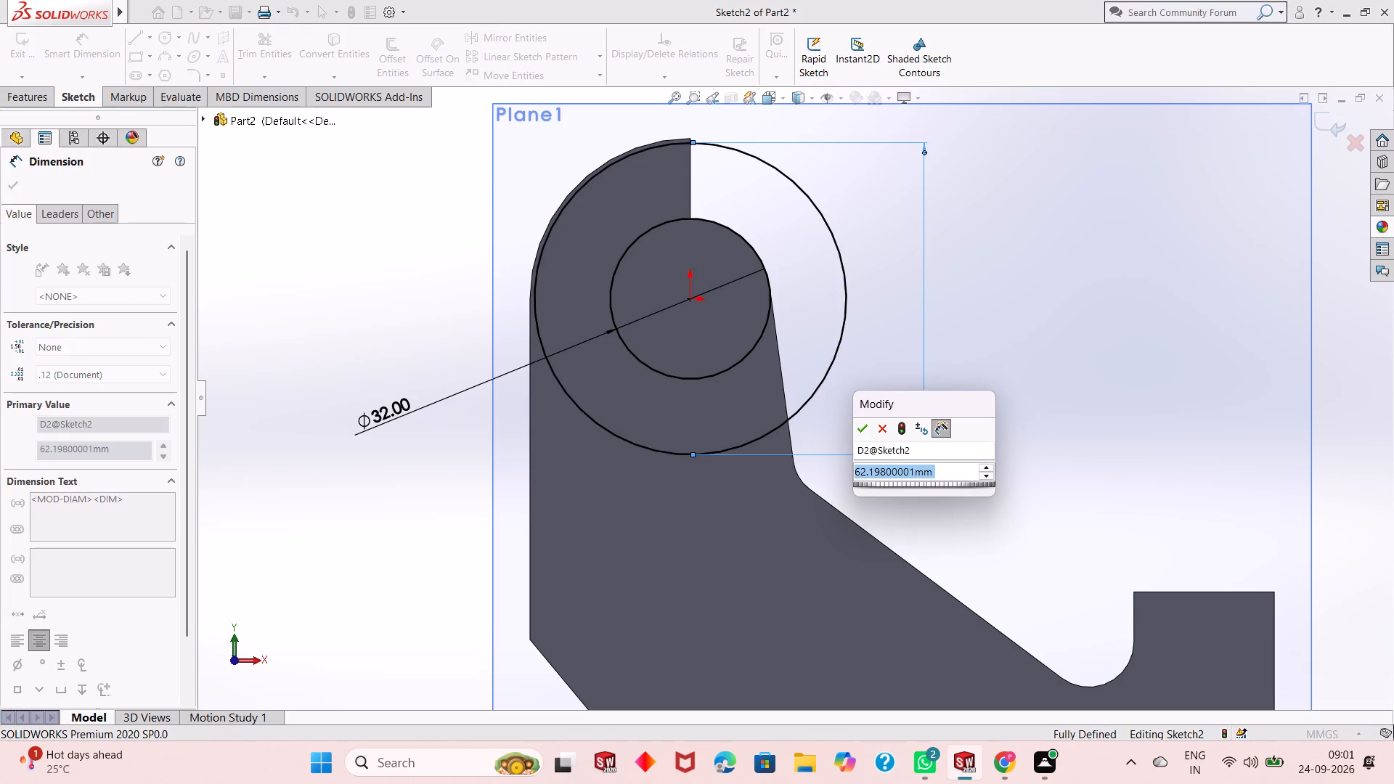
text(64)
key(Return)
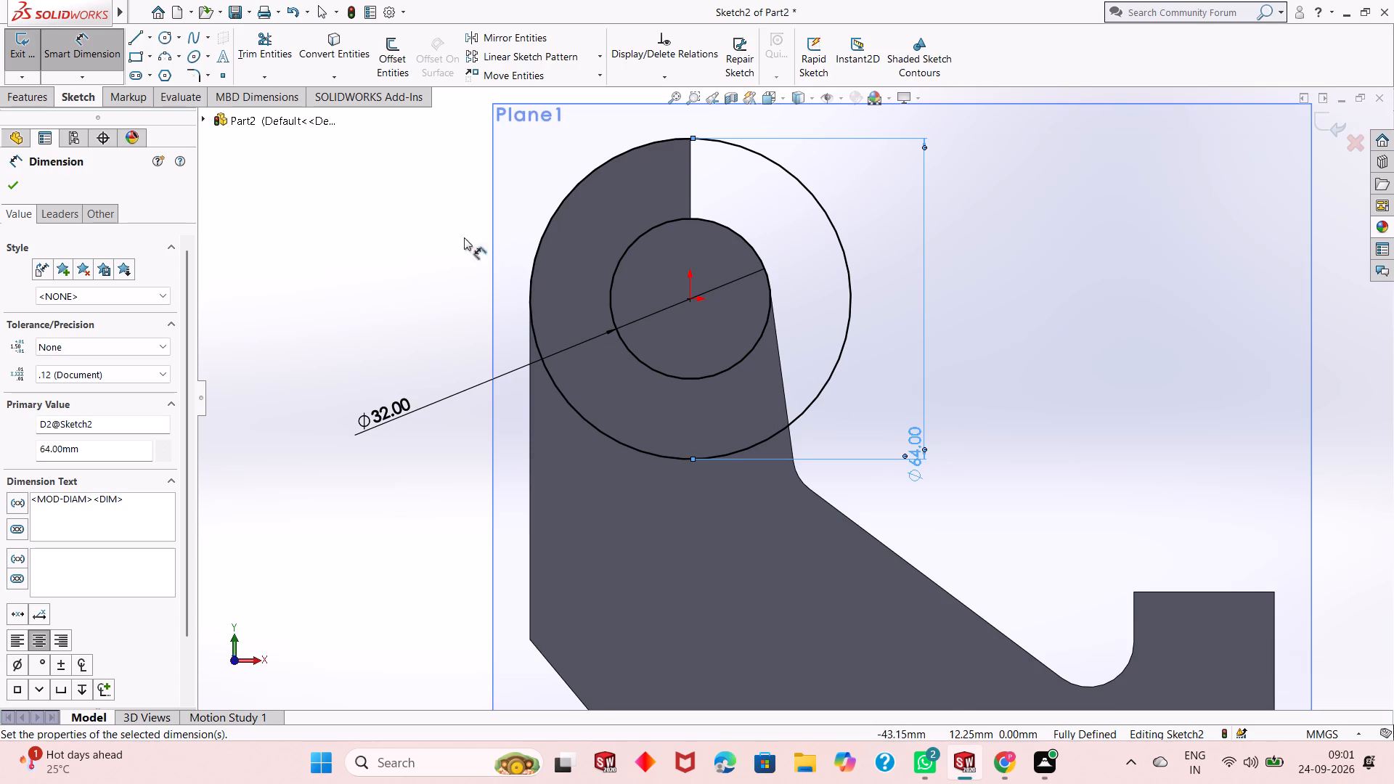
right_click(428, 239)
click(448, 285)
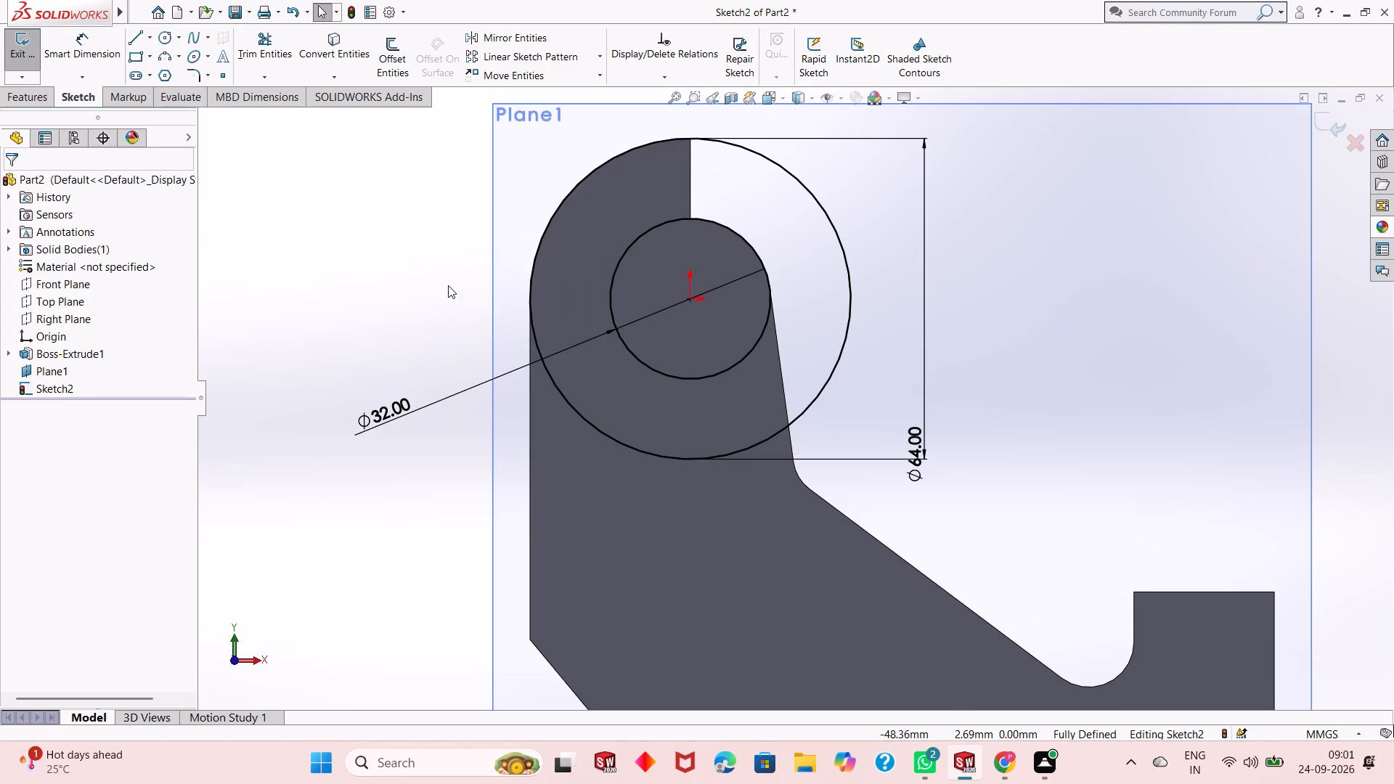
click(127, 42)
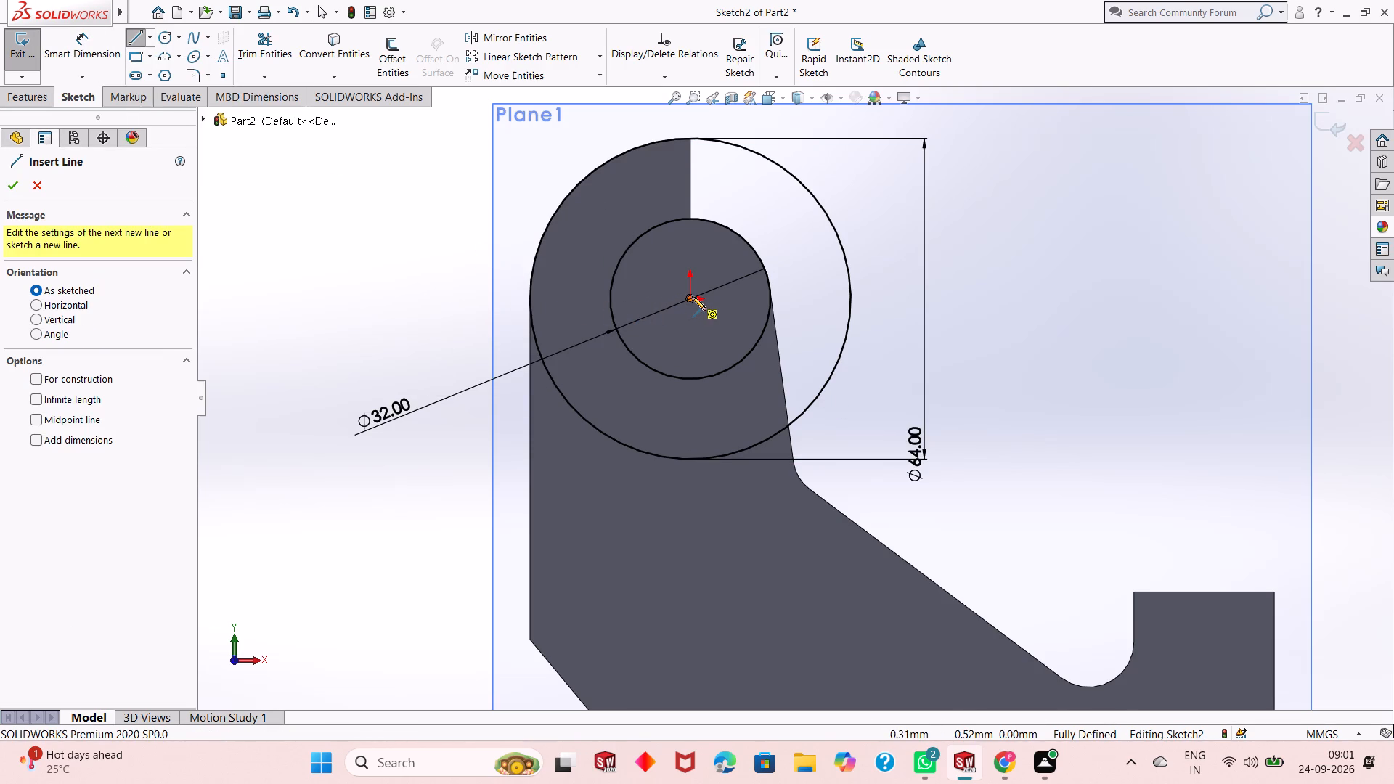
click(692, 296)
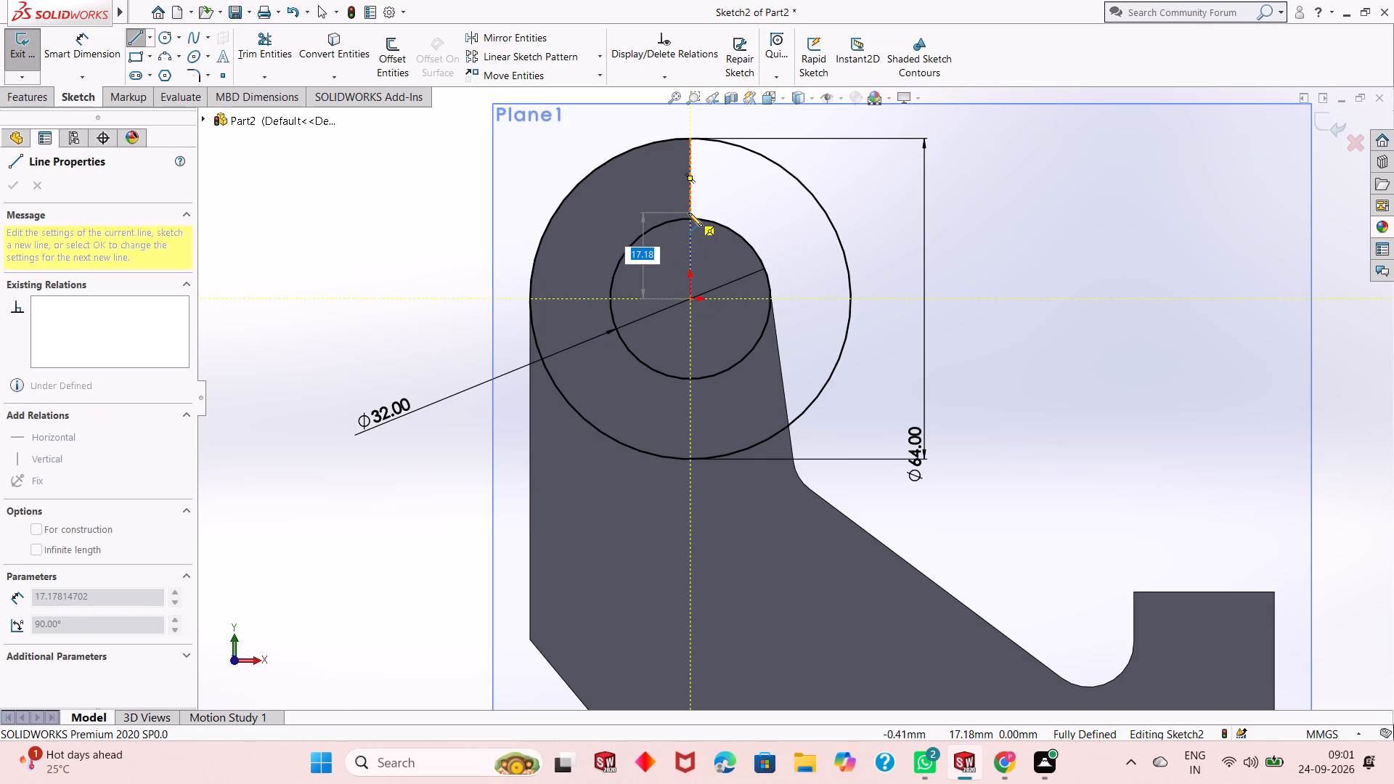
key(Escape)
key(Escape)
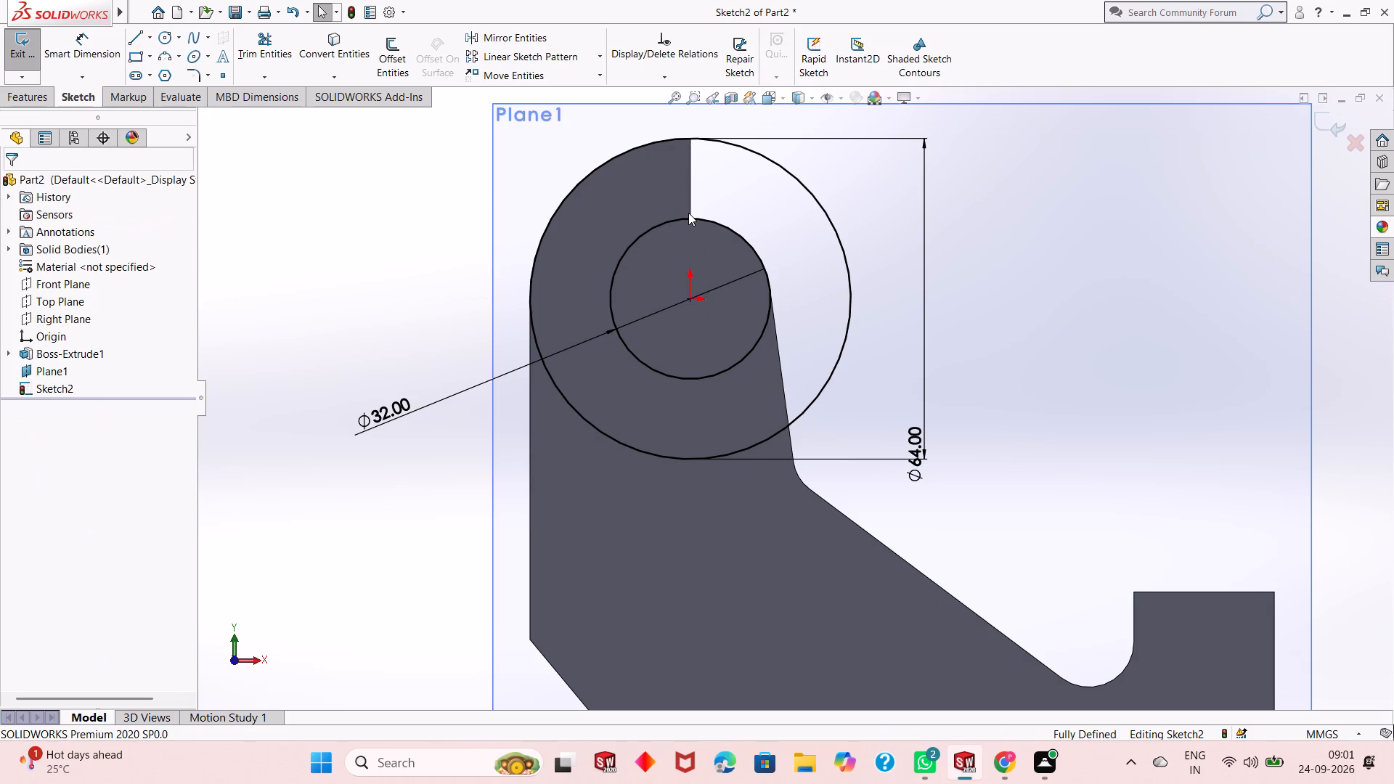
Sketch a 16 mm vertical line joining the top of the 32 mm circle to the top of the 64 mm circle.
key(l)
click(689, 217)
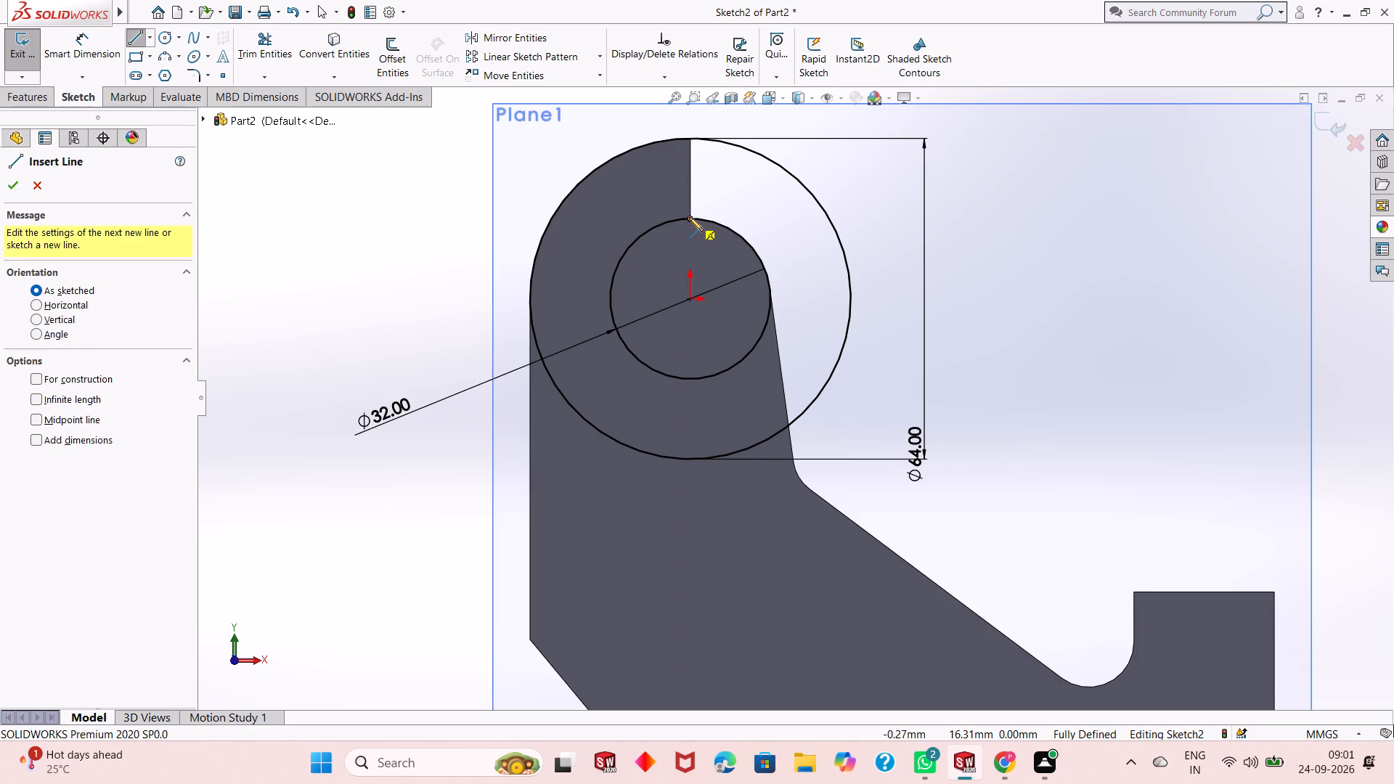
click(693, 142)
key(Escape)
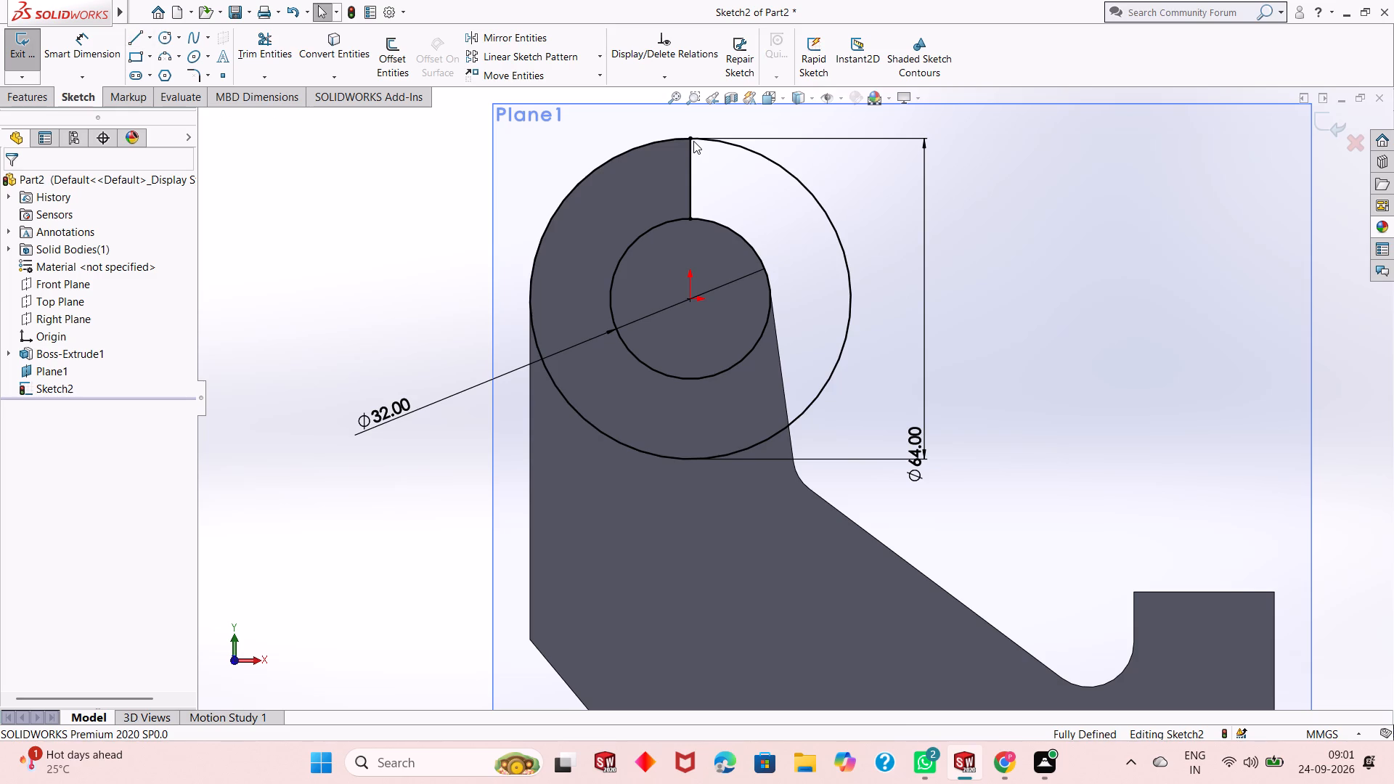
Sketch a 32 mm vertical line upward from the left quadrant point of the 32 mm circle, past the 64 mm circle.
click(142, 44)
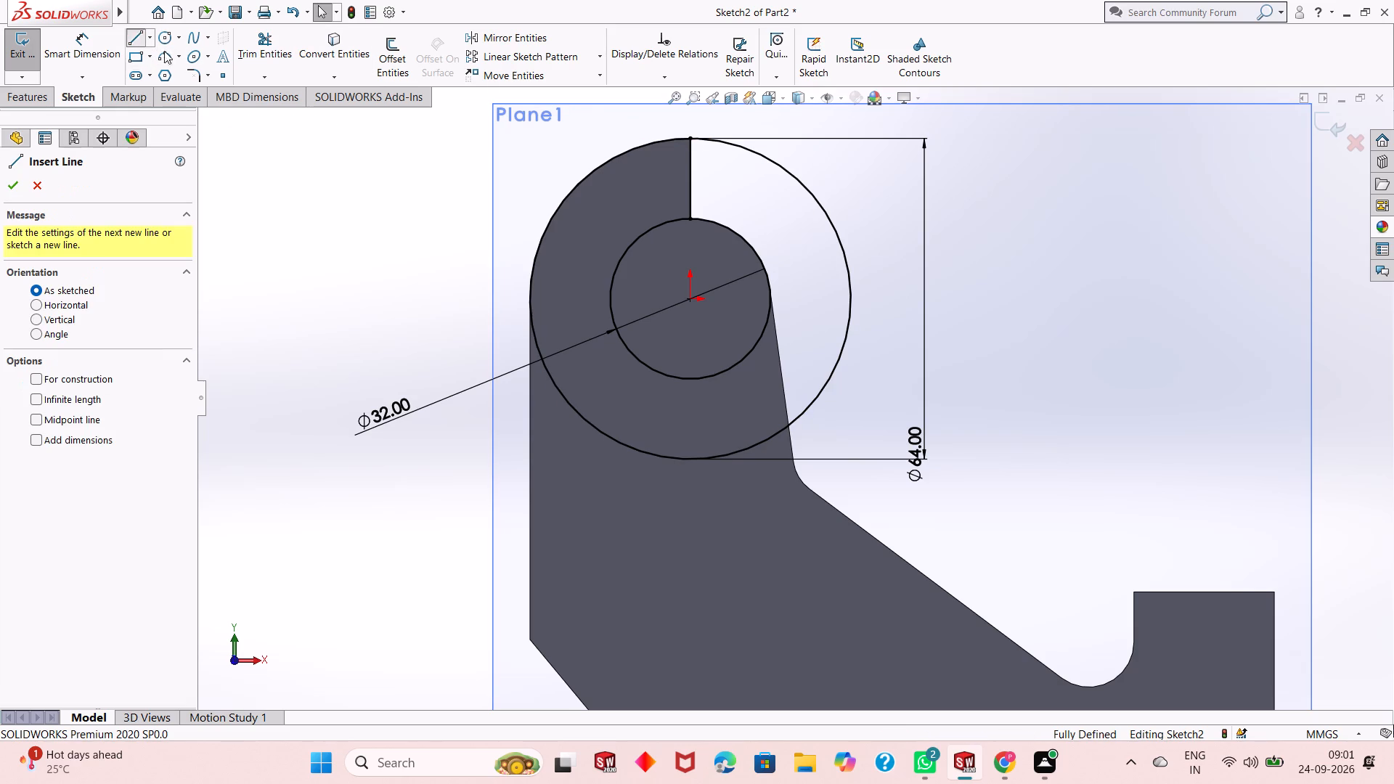
click(609, 298)
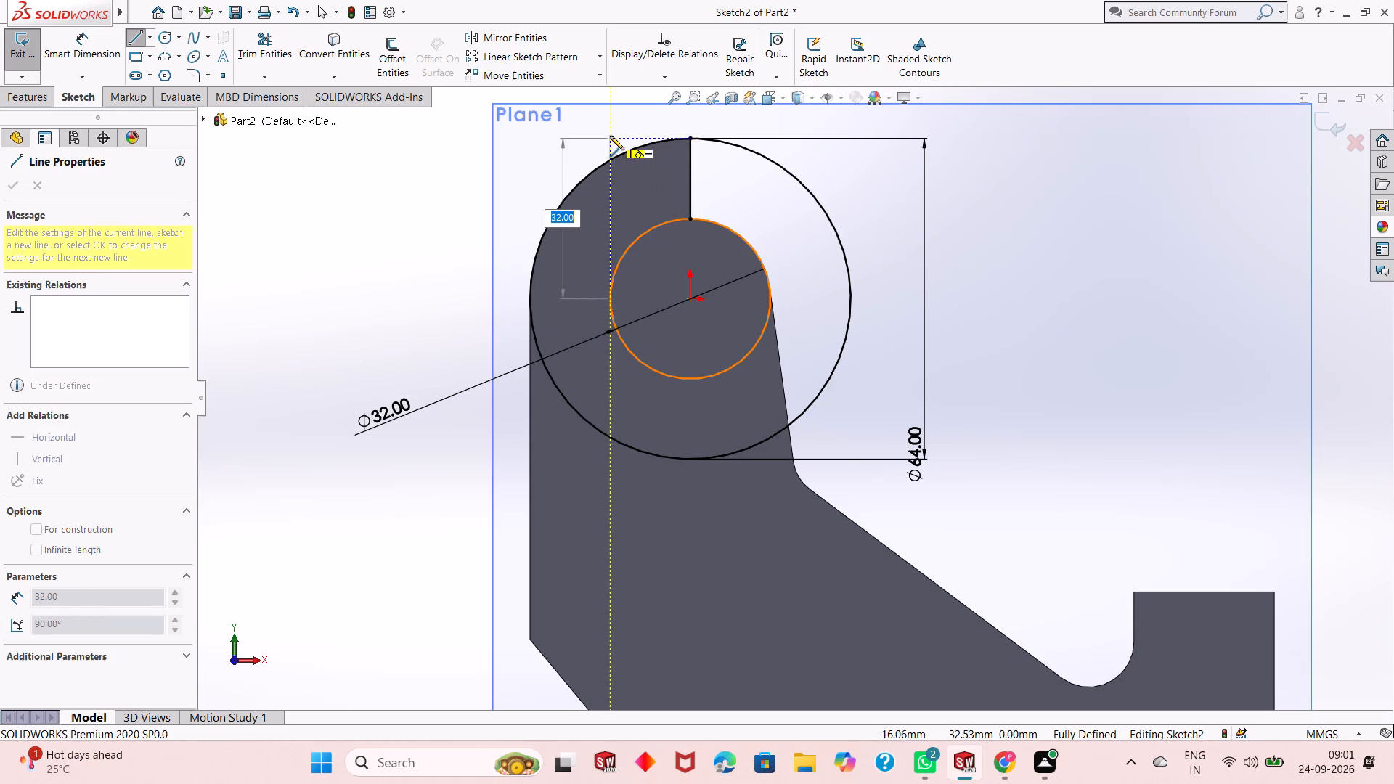
click(610, 136)
right_click(610, 136)
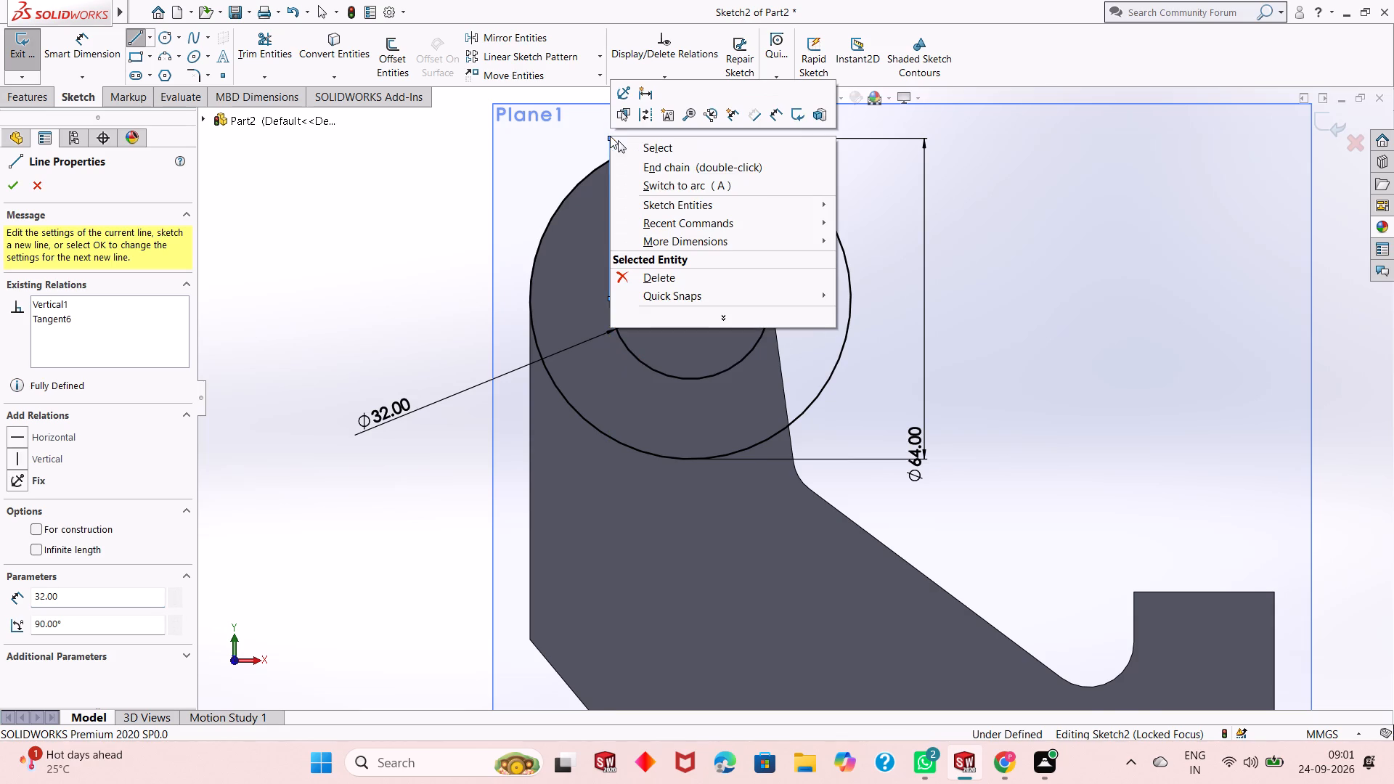
click(619, 145)
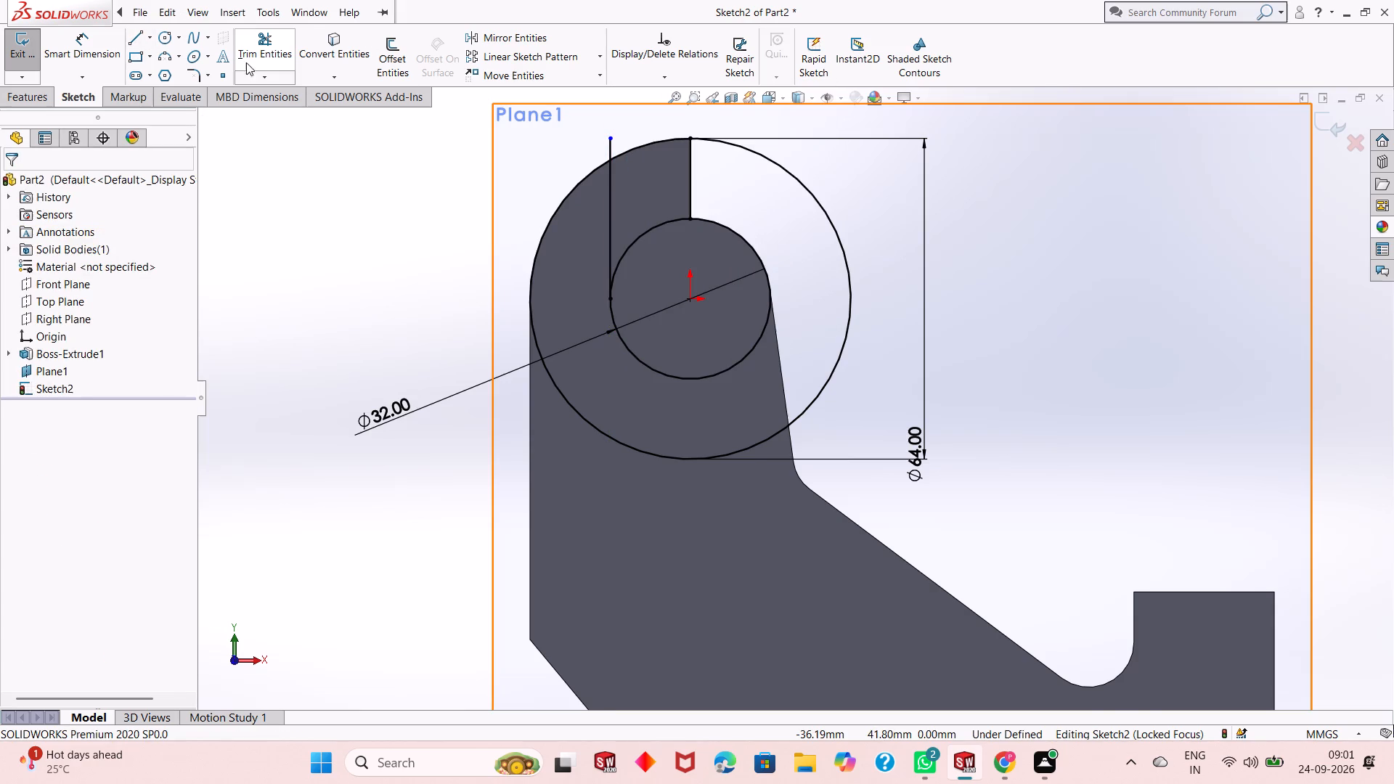
Trim the left line's overshoot beyond the 64 mm circle and that circle's arc outside the two vertical lines.
click(253, 57)
scroll(666, 166, down, 3)
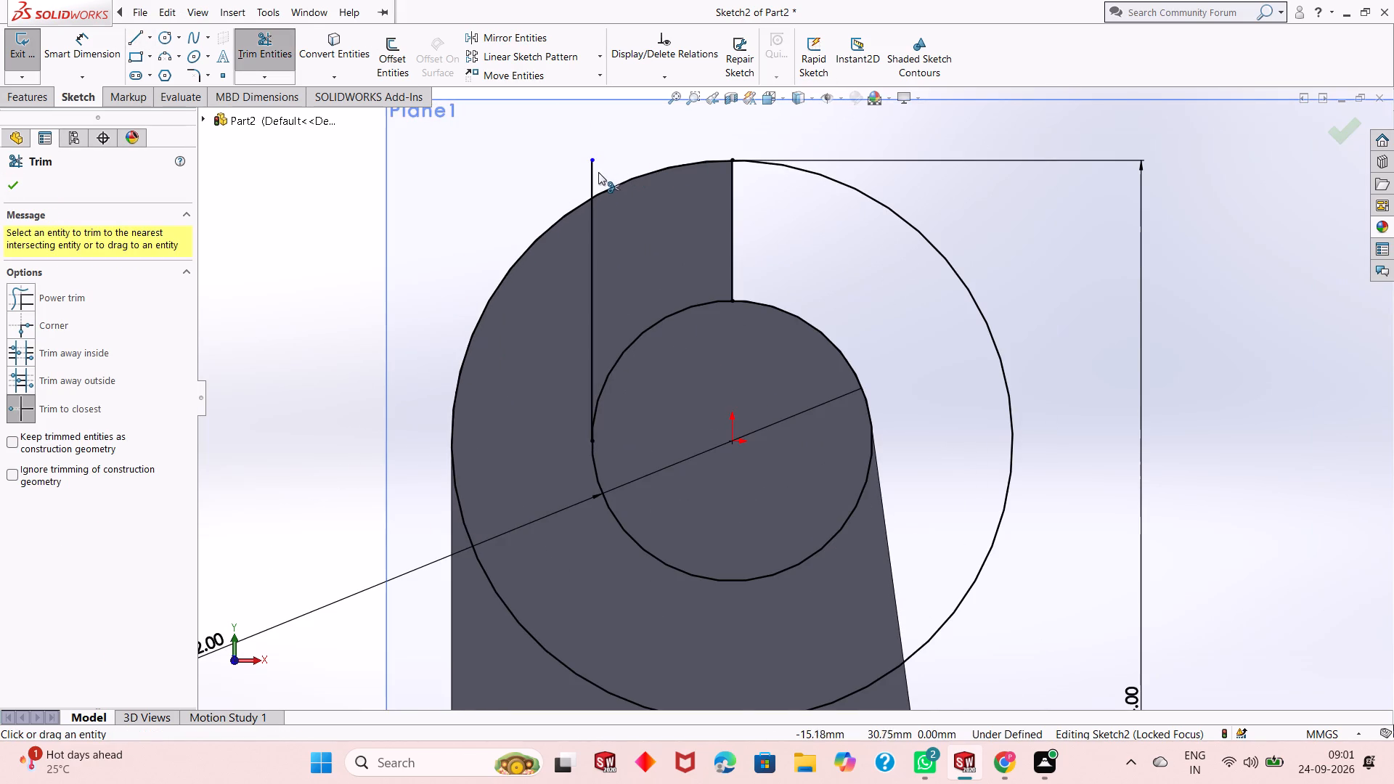
click(592, 177)
scroll(600, 245, up, 2)
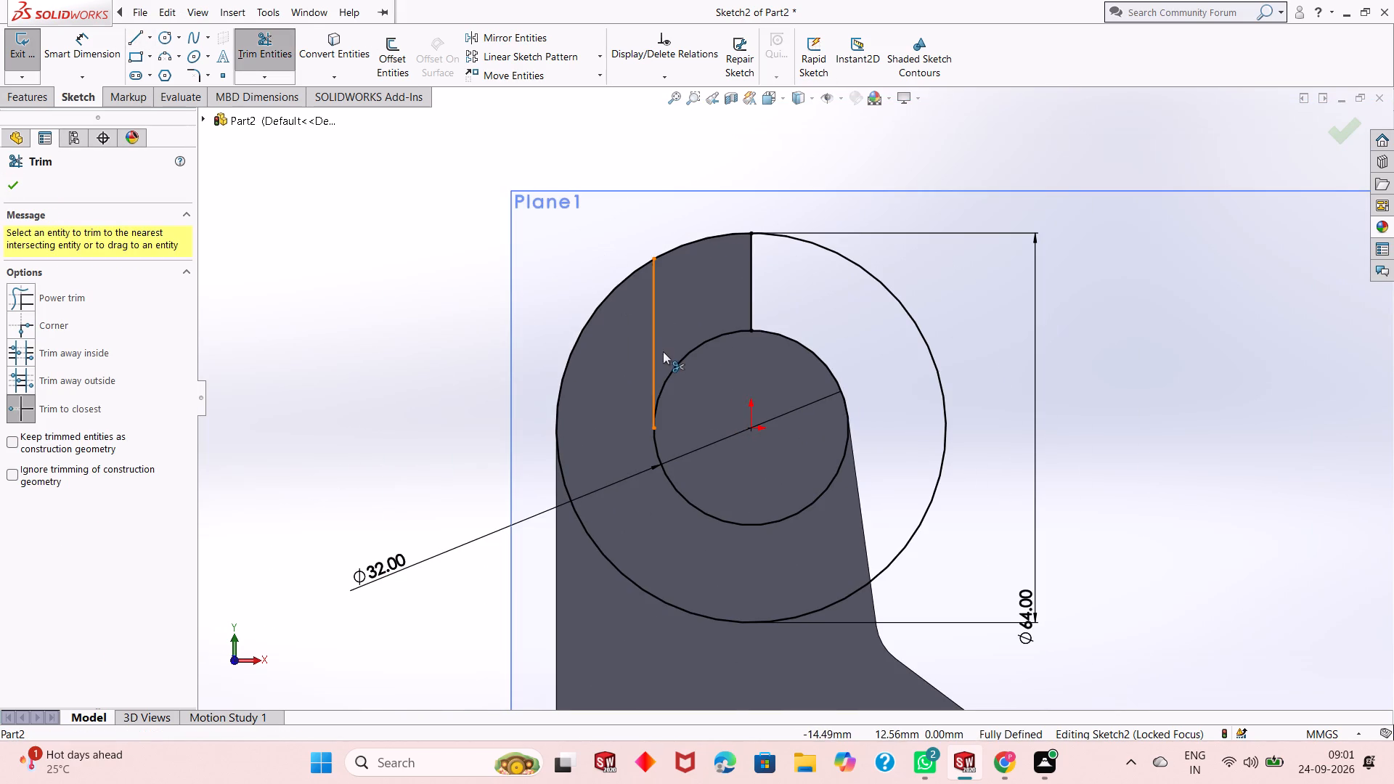
click(900, 298)
scroll(731, 263, down, 2)
scroll(731, 263, up, 3)
scroll(762, 431, up, 2)
scroll(768, 431, down, 5)
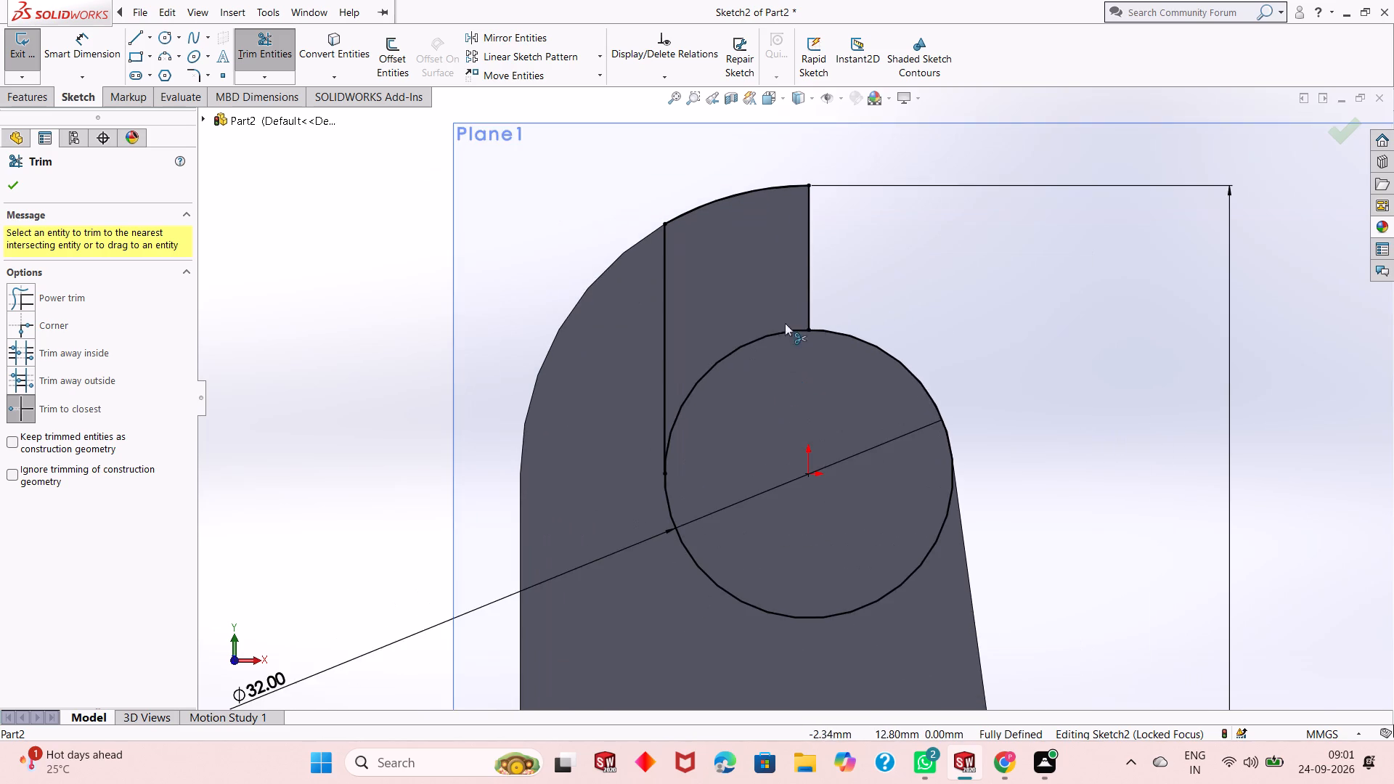
scroll(775, 303, down, 1)
right_click(277, 311)
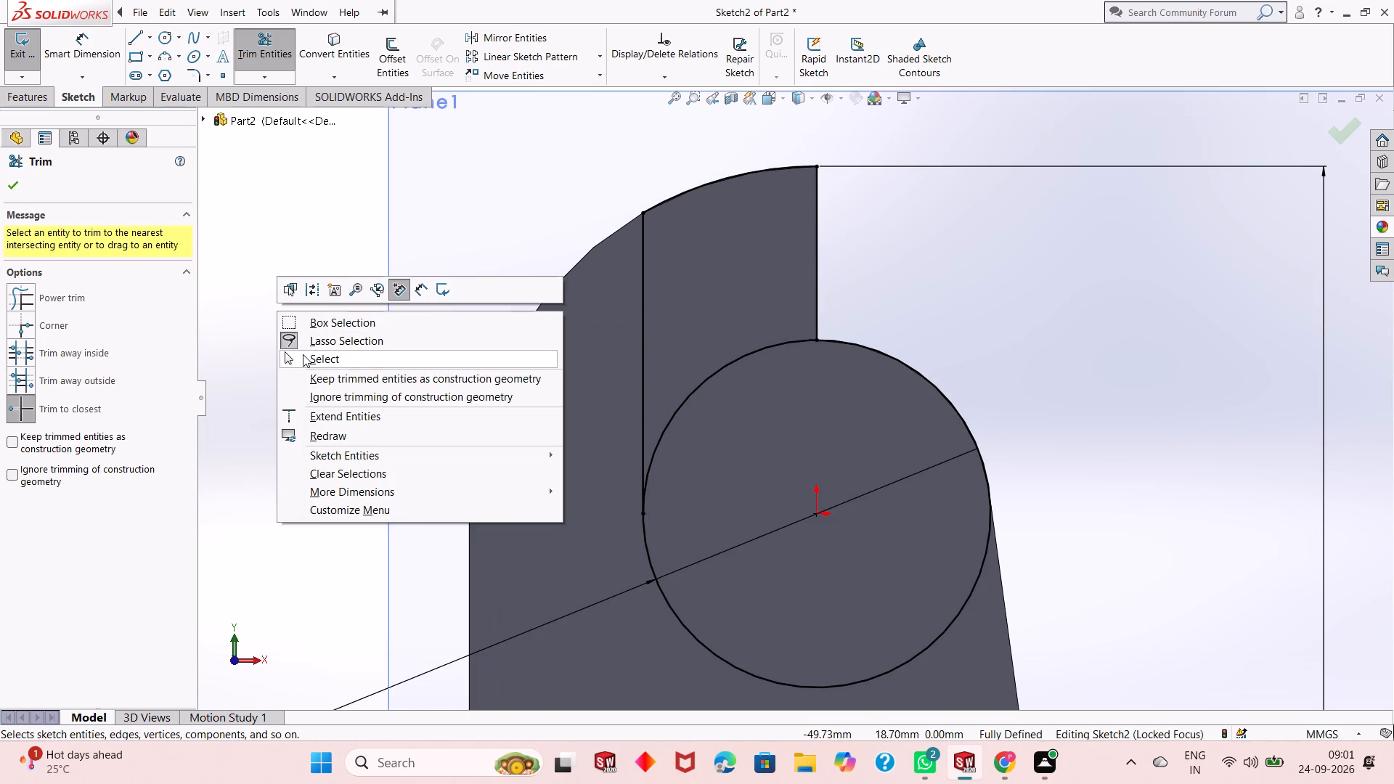
click(303, 354)
Trim the upper-left quarter of the 32 mm circle between the two vertical lines.
scroll(746, 345, up, 3)
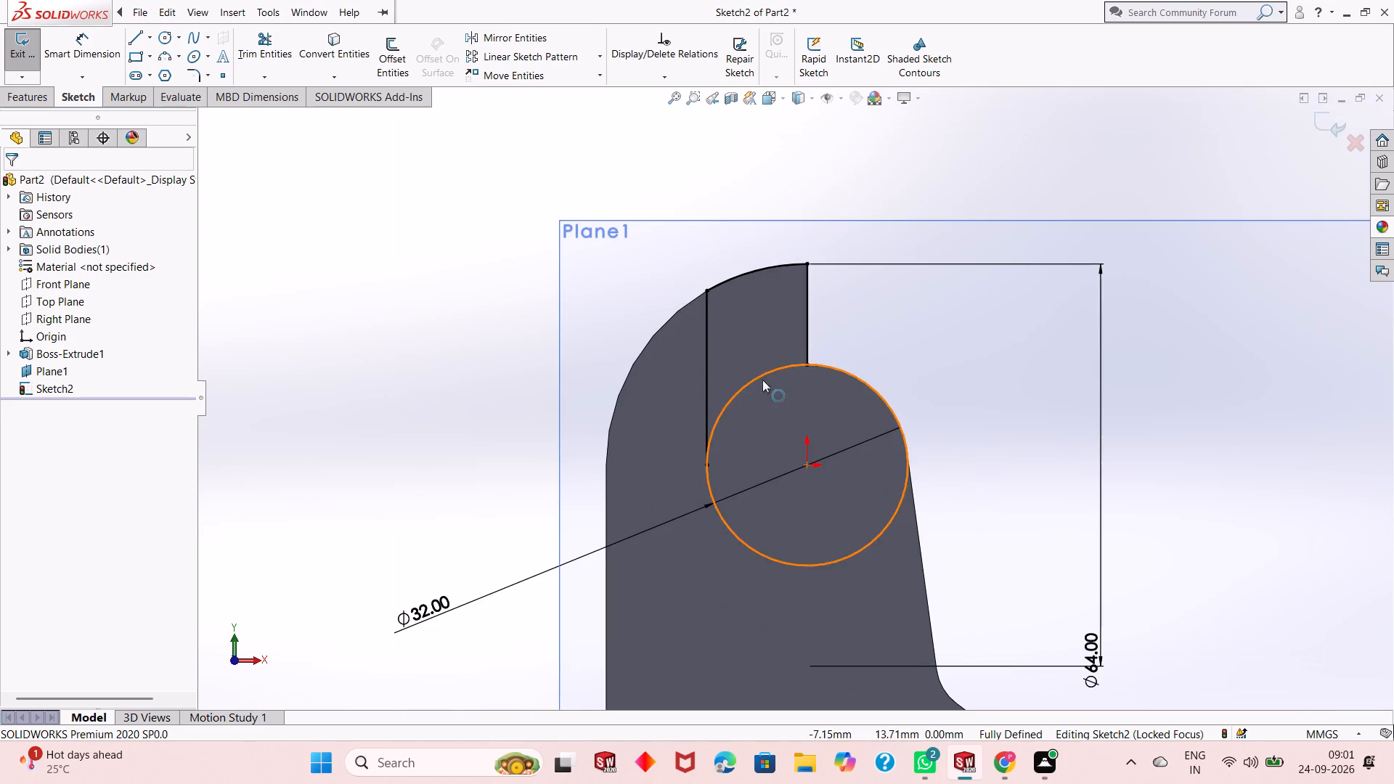
click(259, 51)
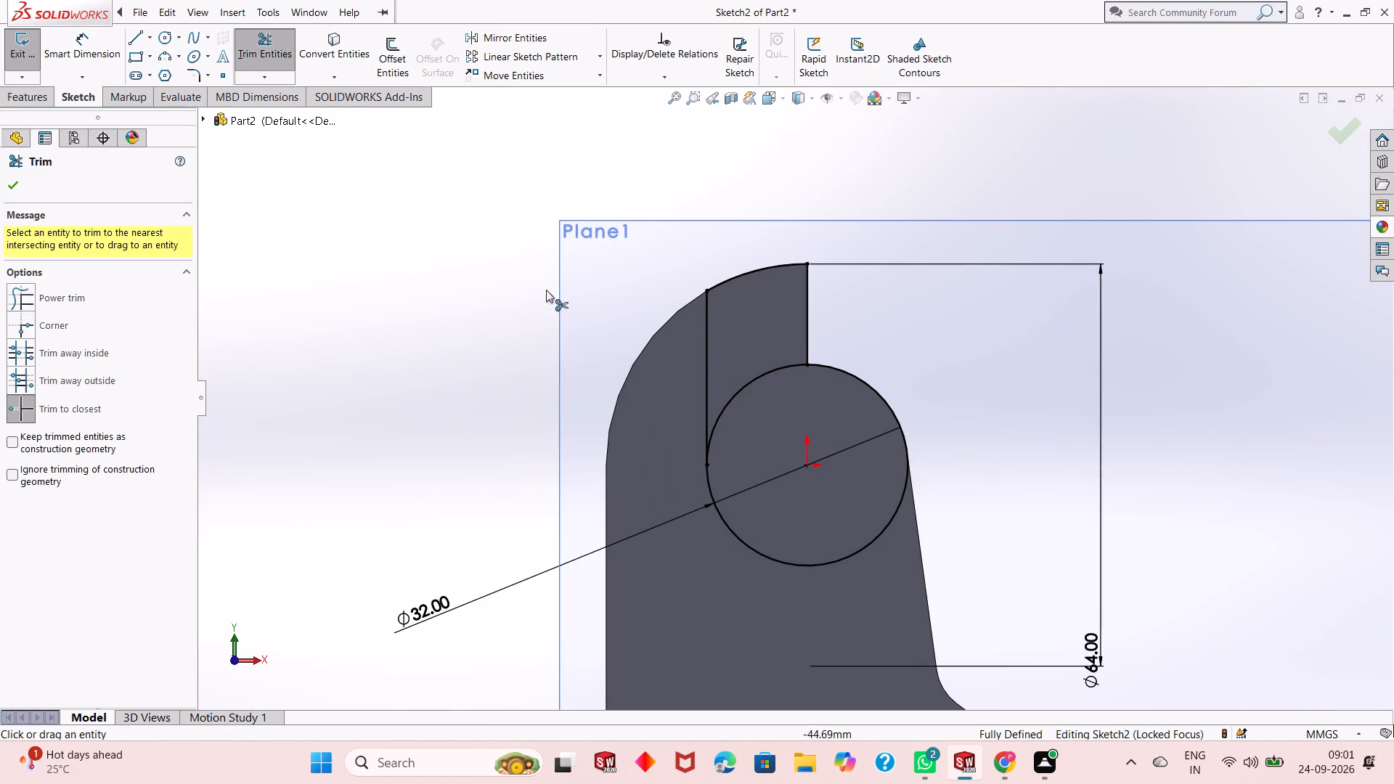
click(745, 391)
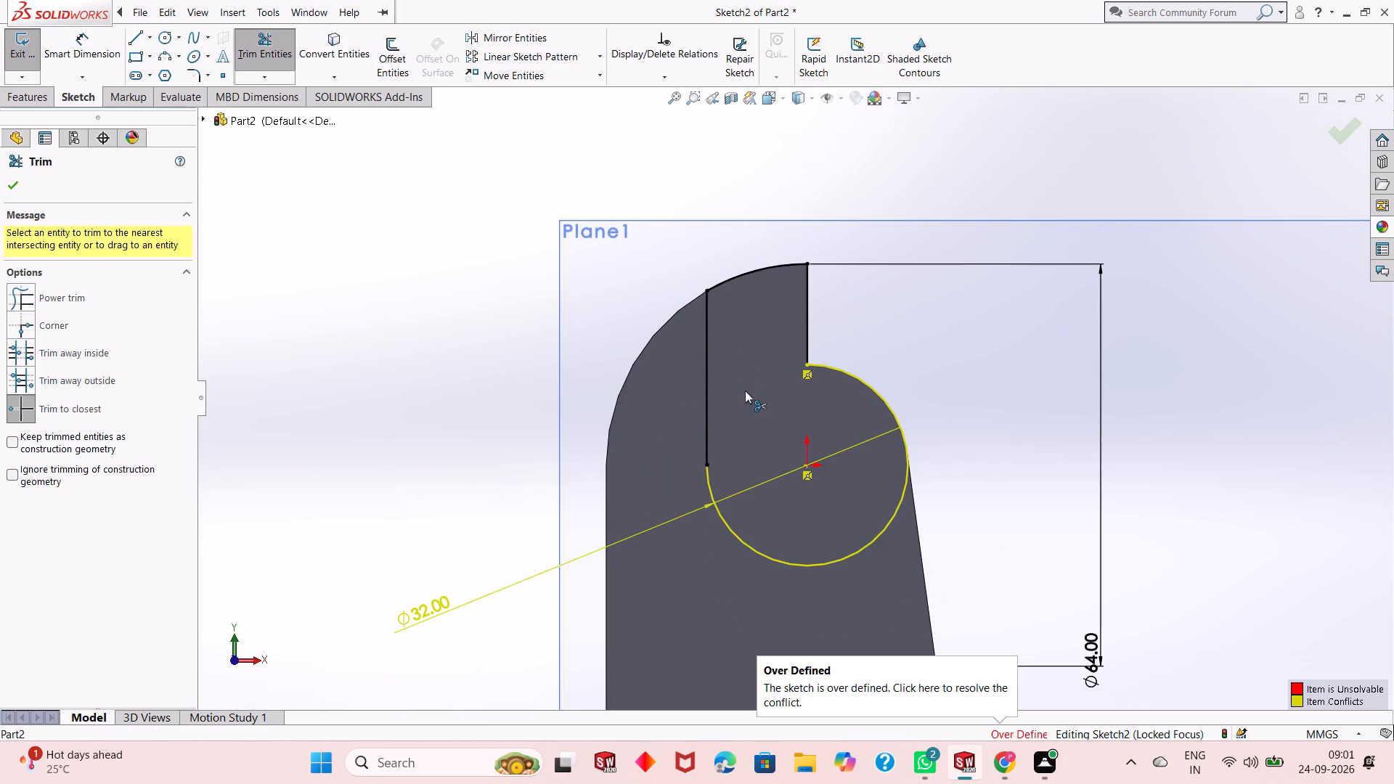
right_click(353, 252)
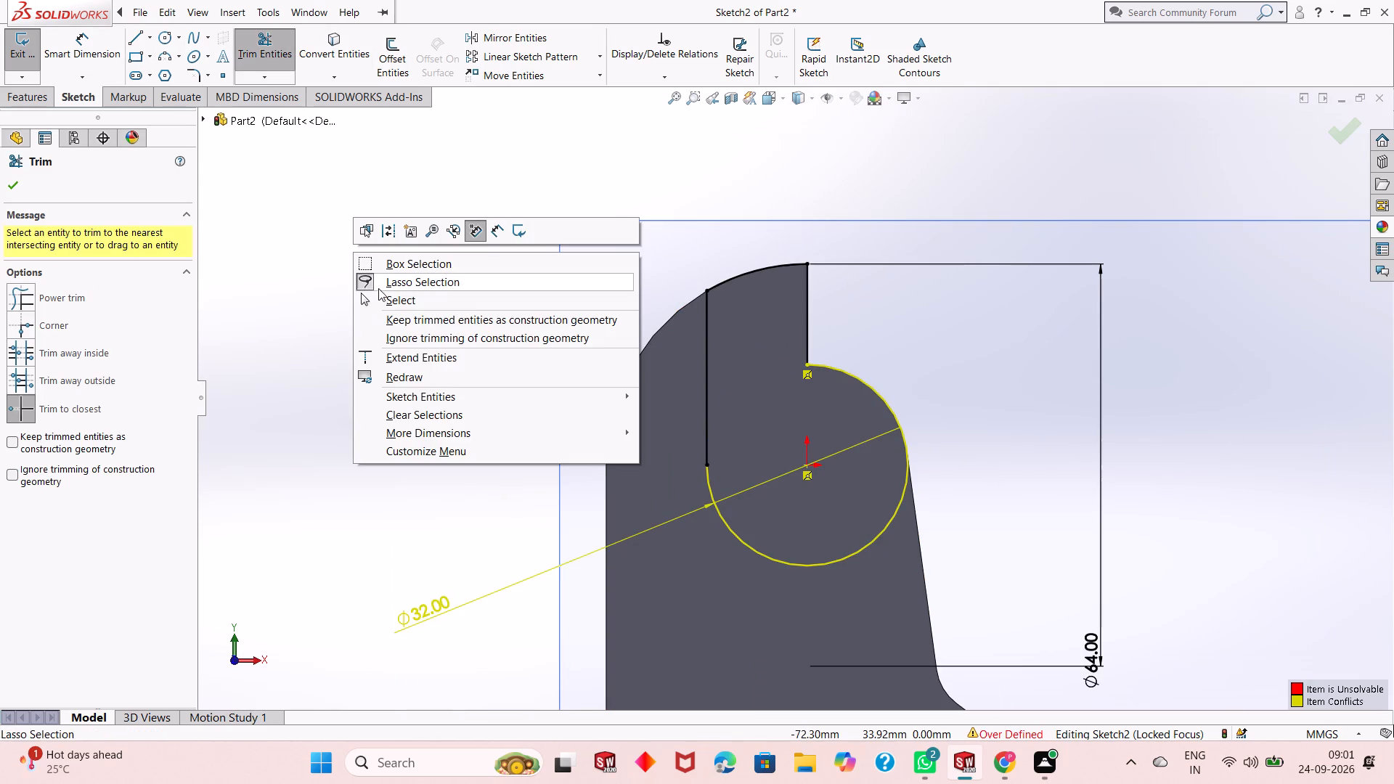
click(386, 300)
Delete the 32 mm diameter dimension from the trimmed inner arc.
scroll(828, 589, up, 2)
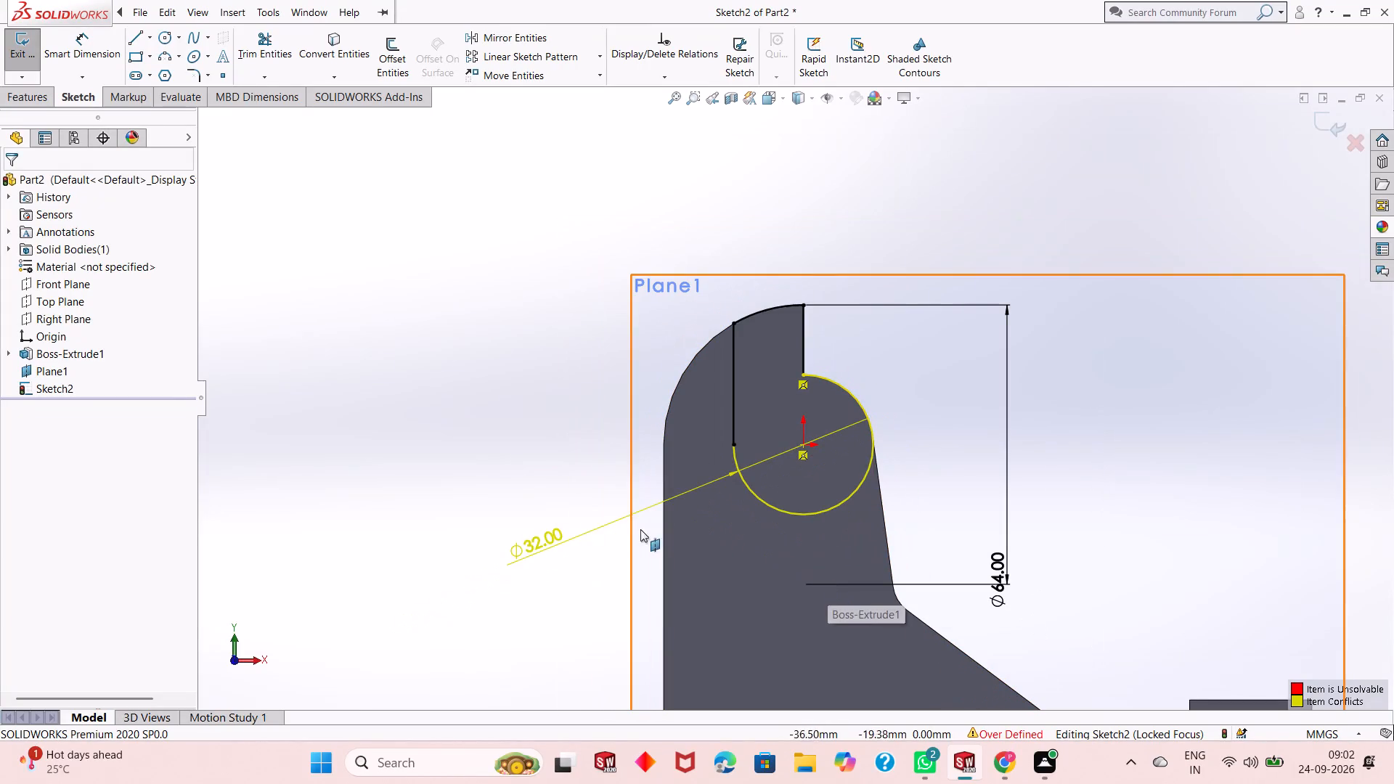
right_click(545, 531)
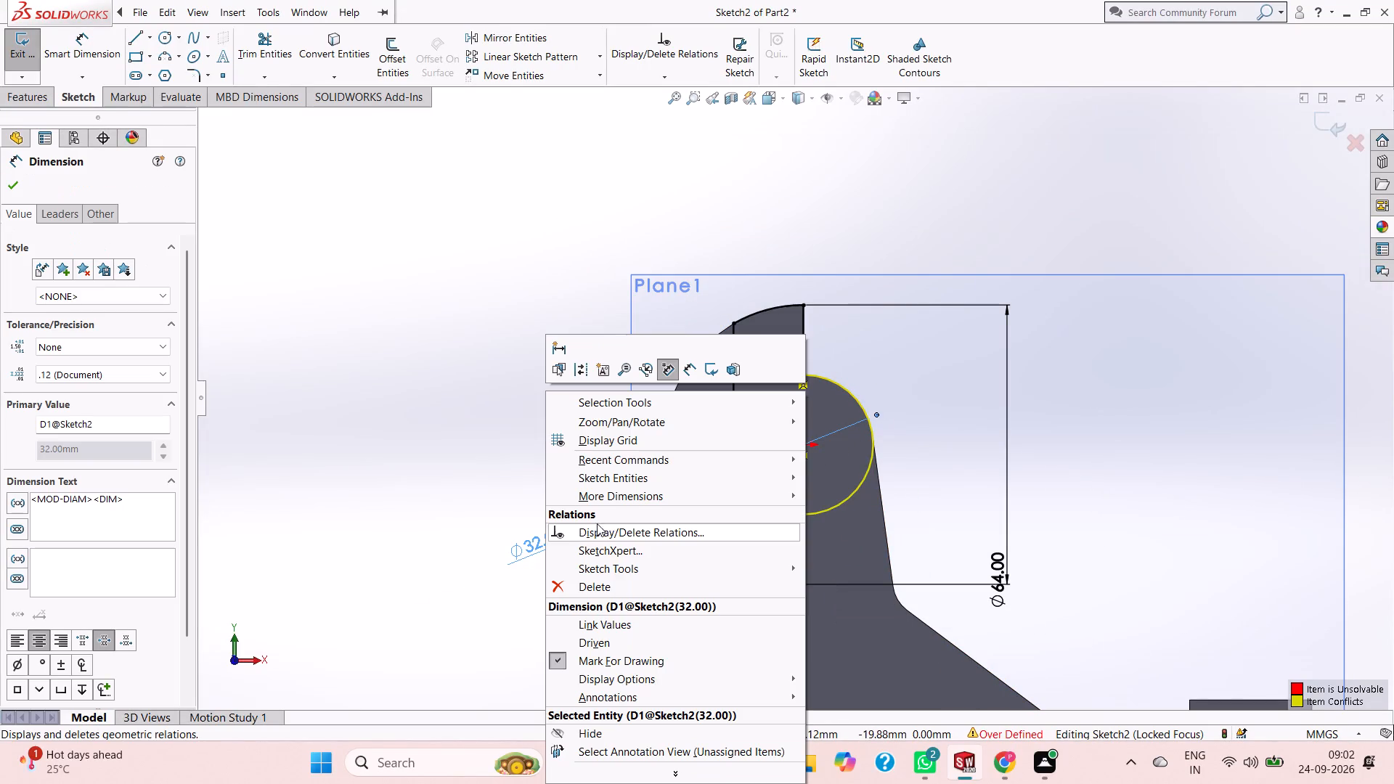
click(600, 582)
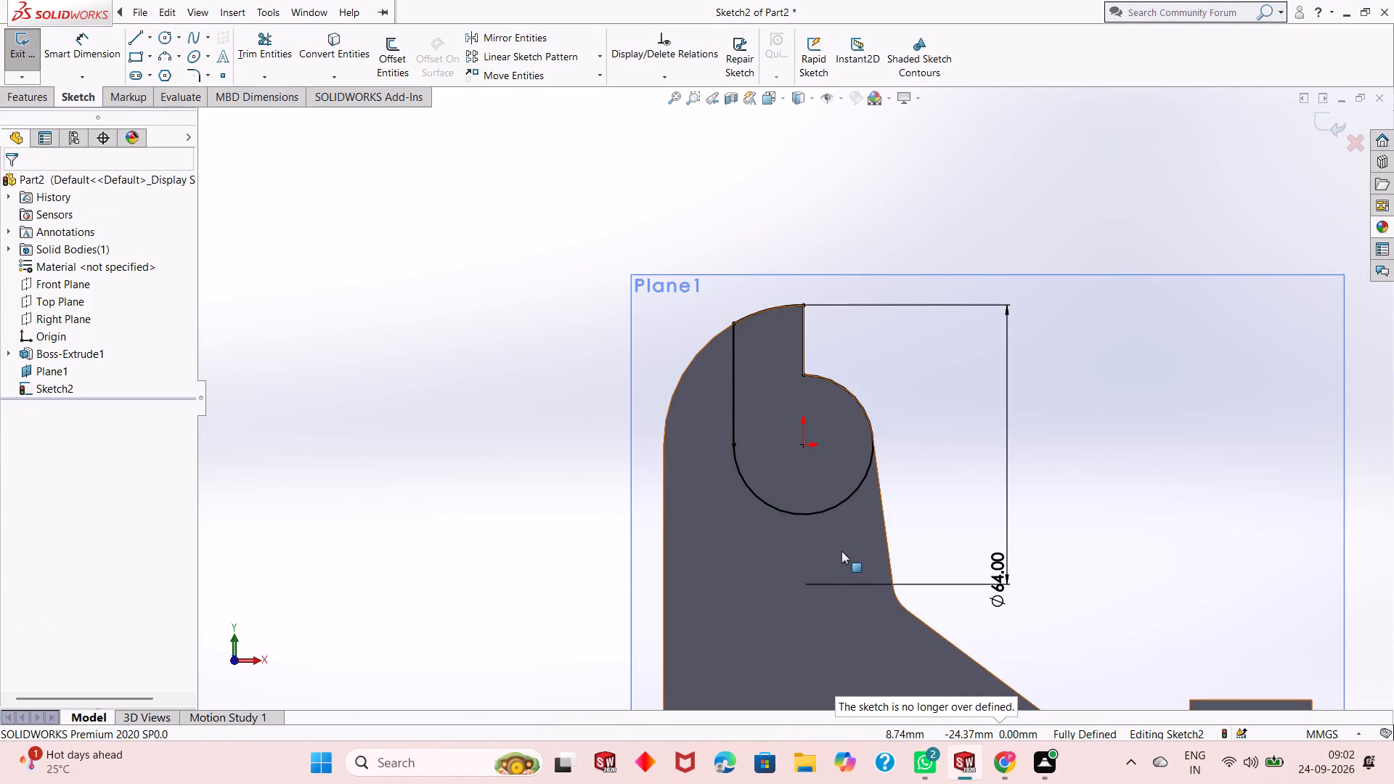
Sketch a circle about 21 mm in diameter centred on the origin, inside the remaining inner arc.
scroll(842, 545, up, 3)
scroll(929, 421, down, 3)
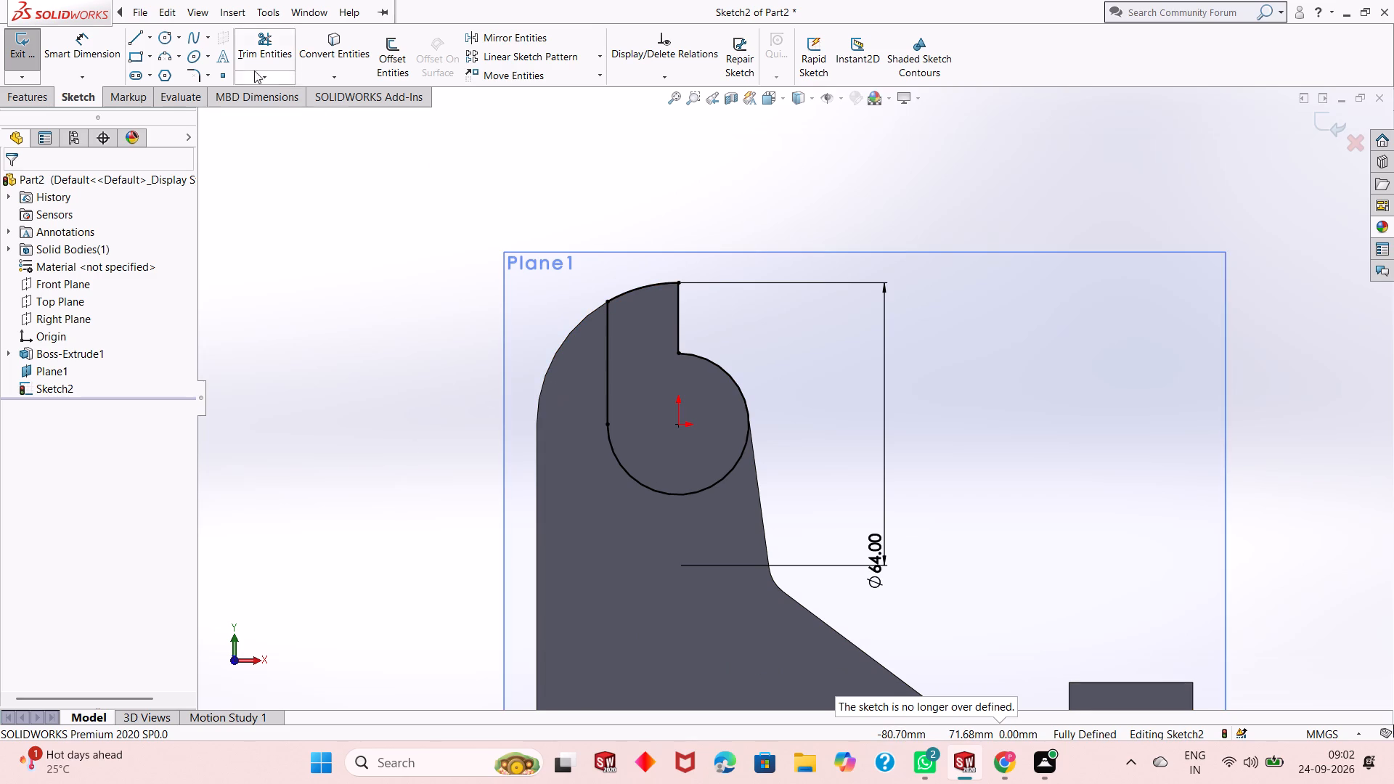
click(168, 45)
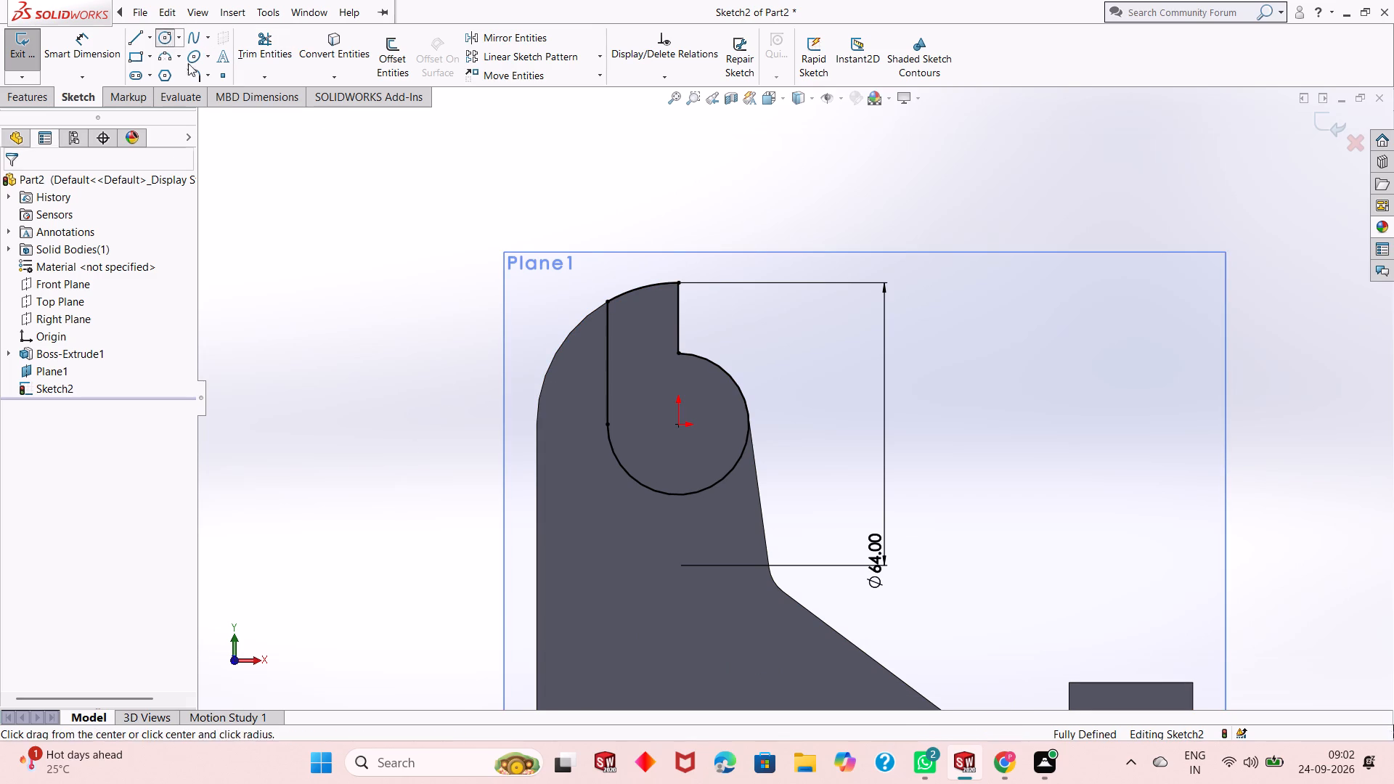
click(678, 428)
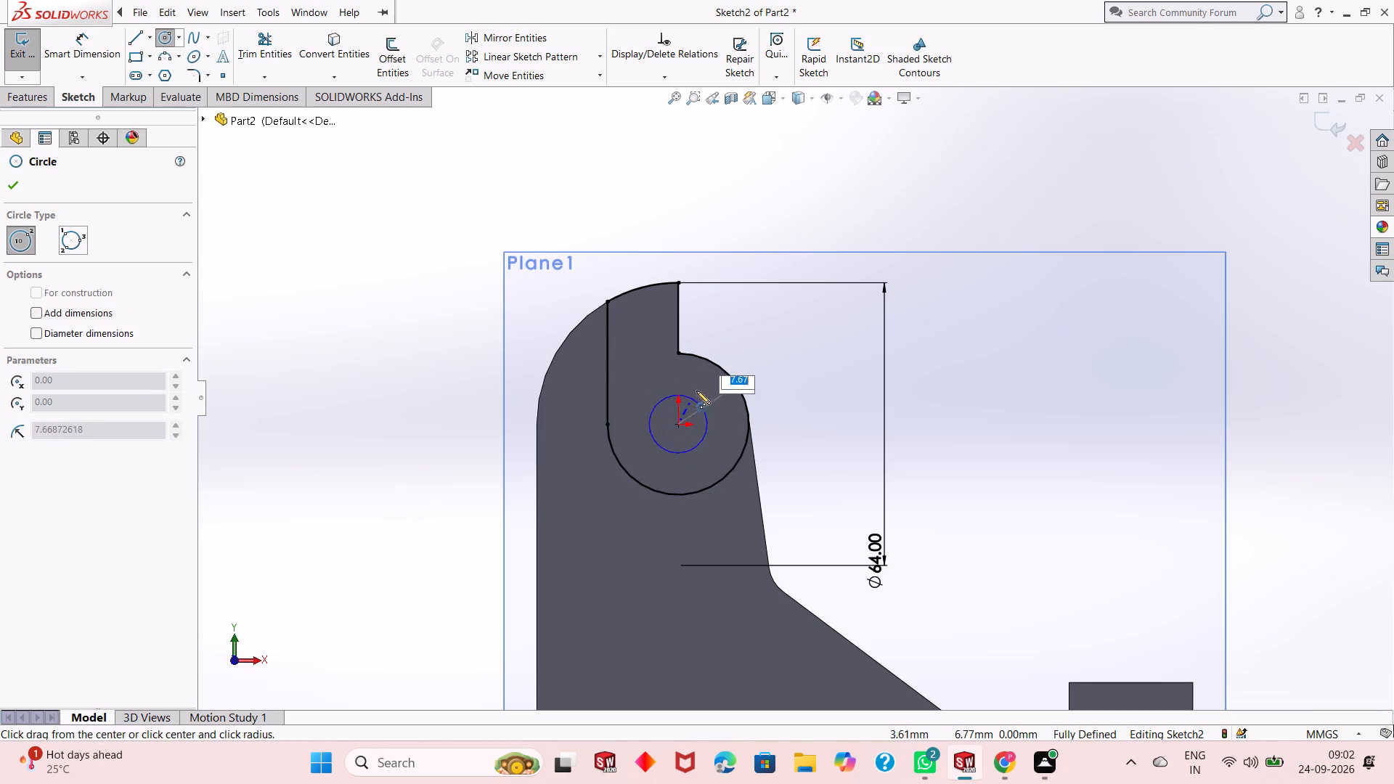
click(700, 383)
right_click(243, 240)
click(248, 253)
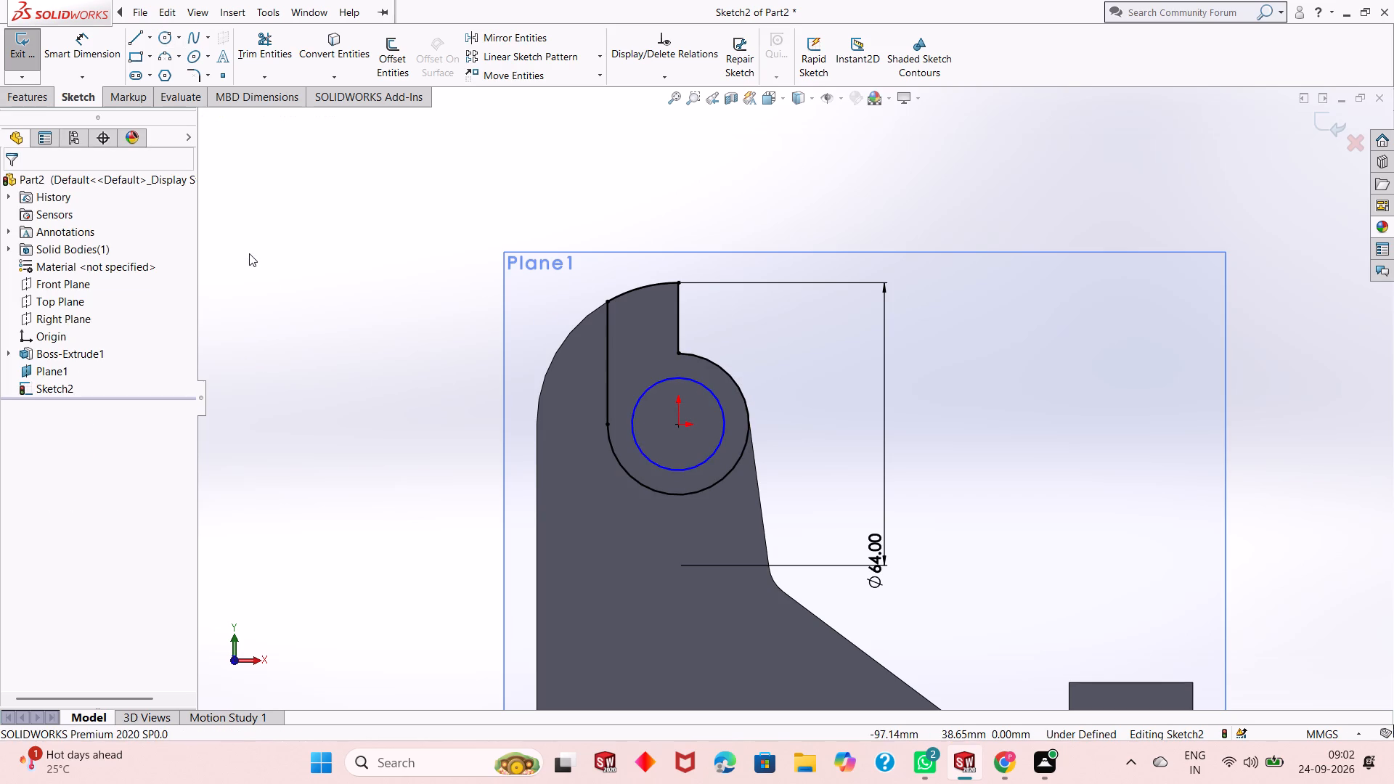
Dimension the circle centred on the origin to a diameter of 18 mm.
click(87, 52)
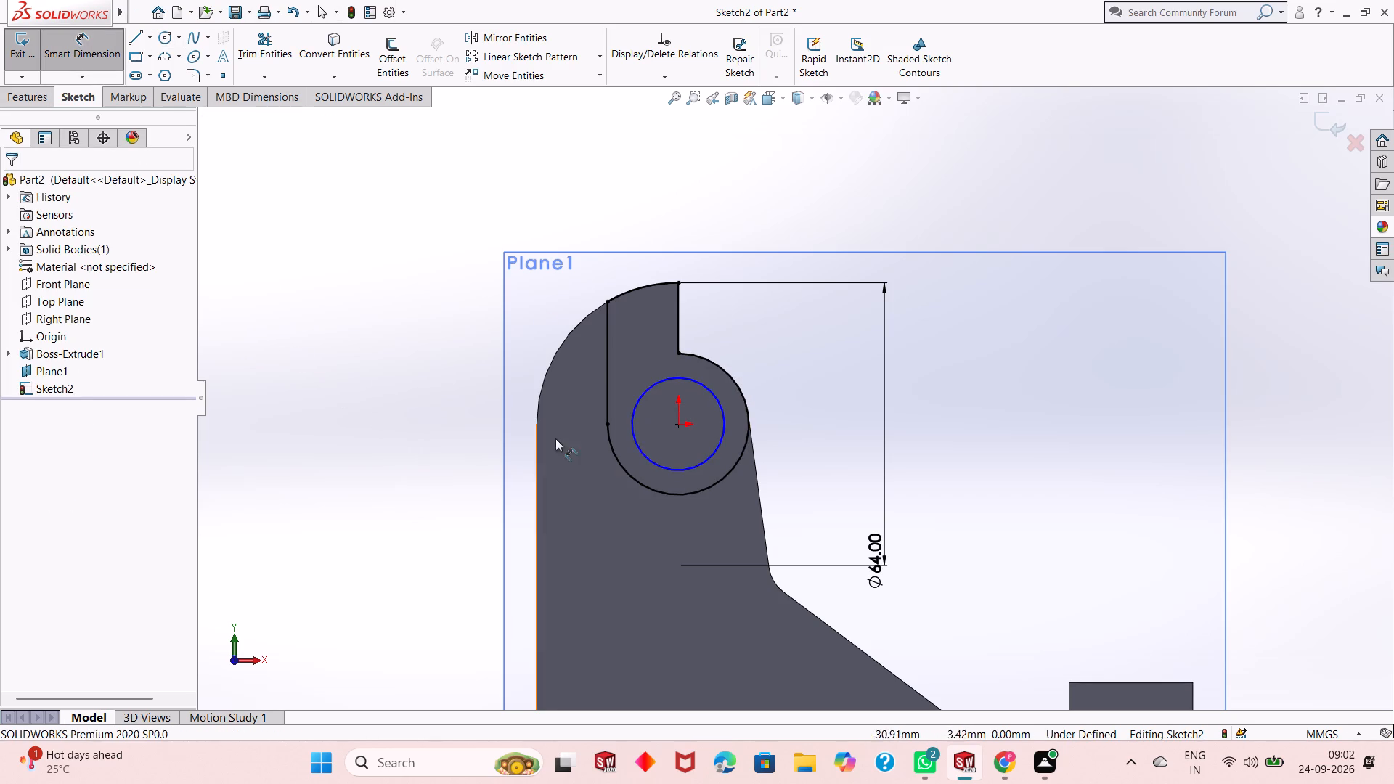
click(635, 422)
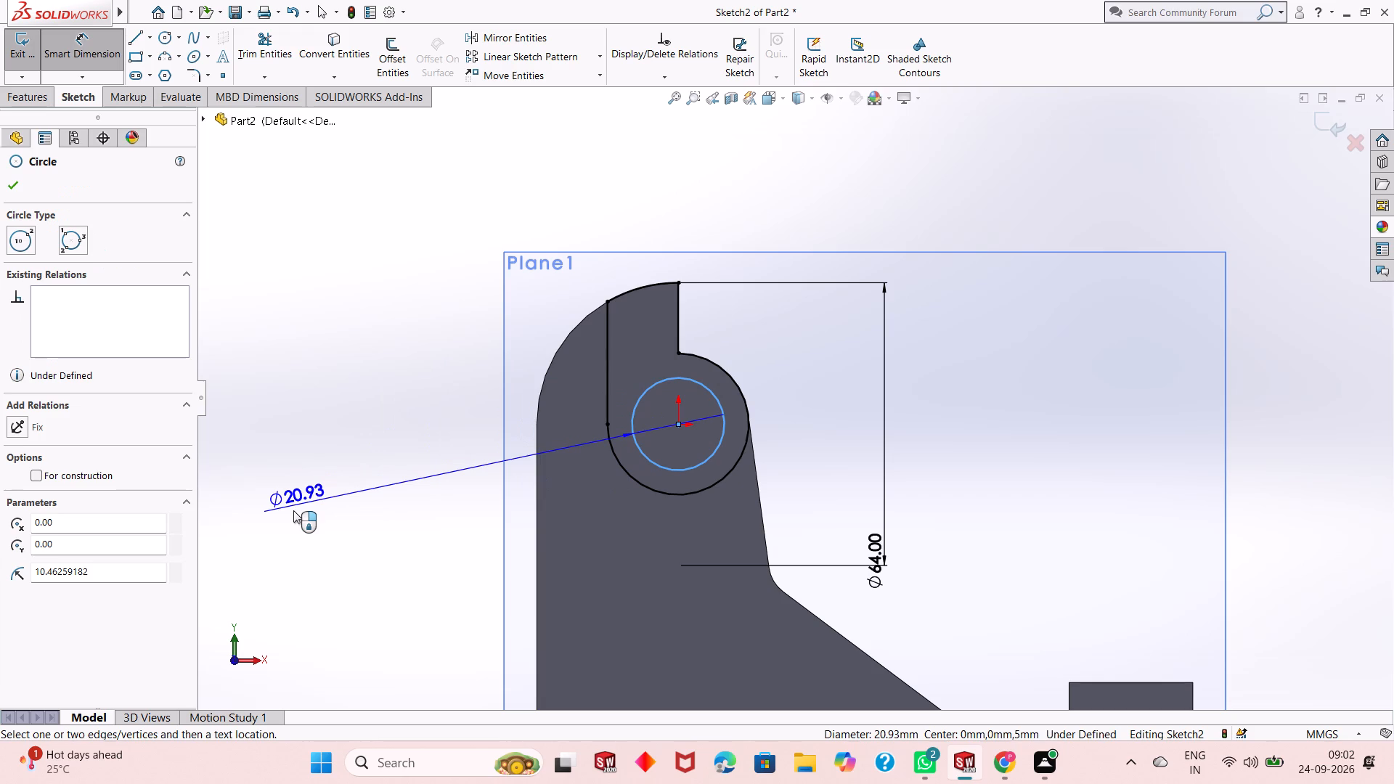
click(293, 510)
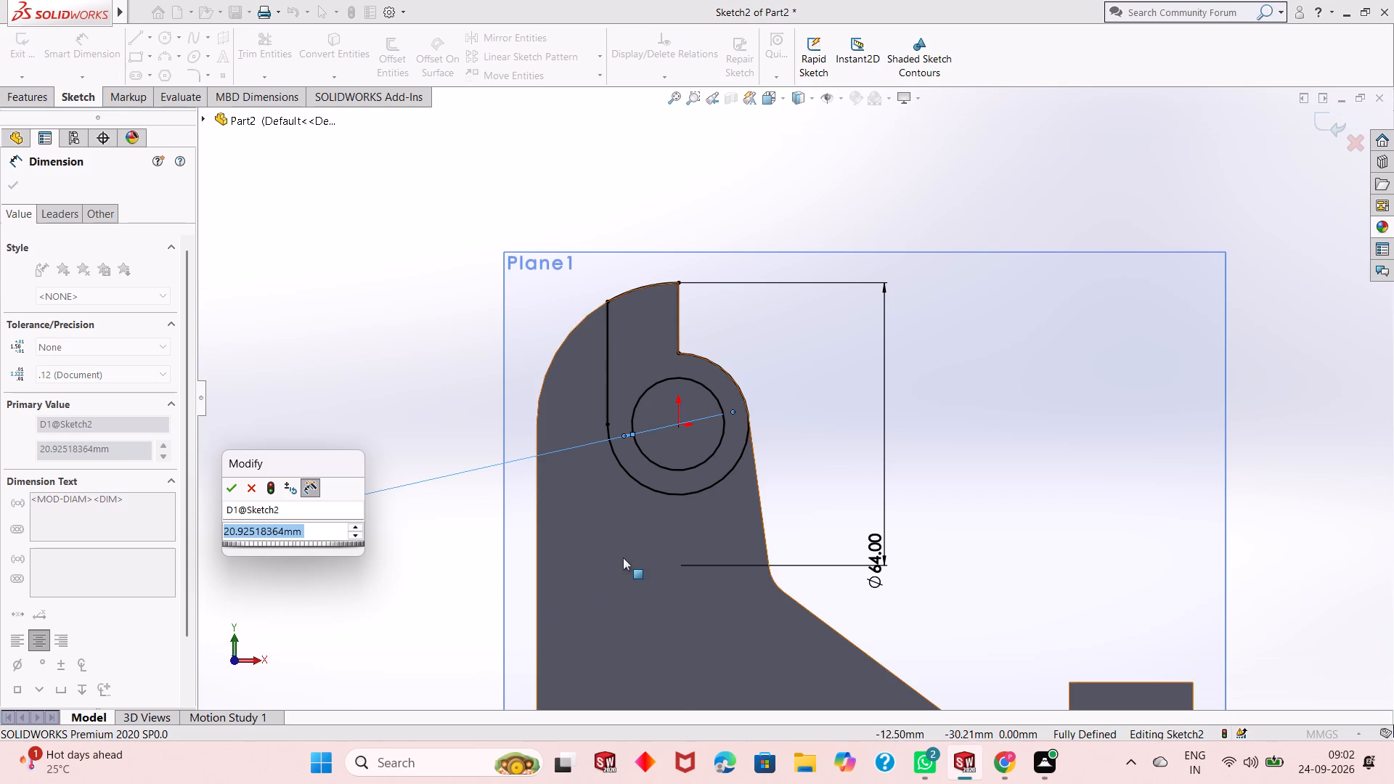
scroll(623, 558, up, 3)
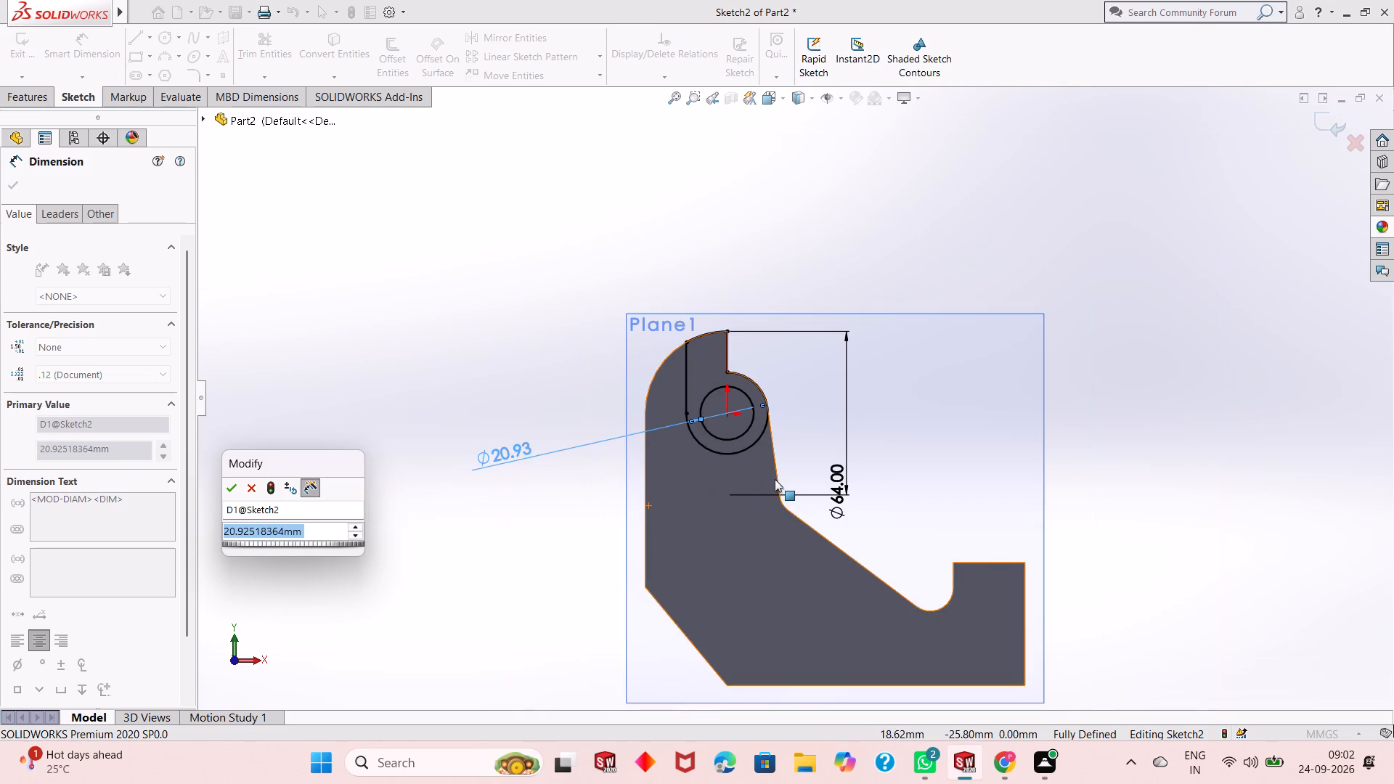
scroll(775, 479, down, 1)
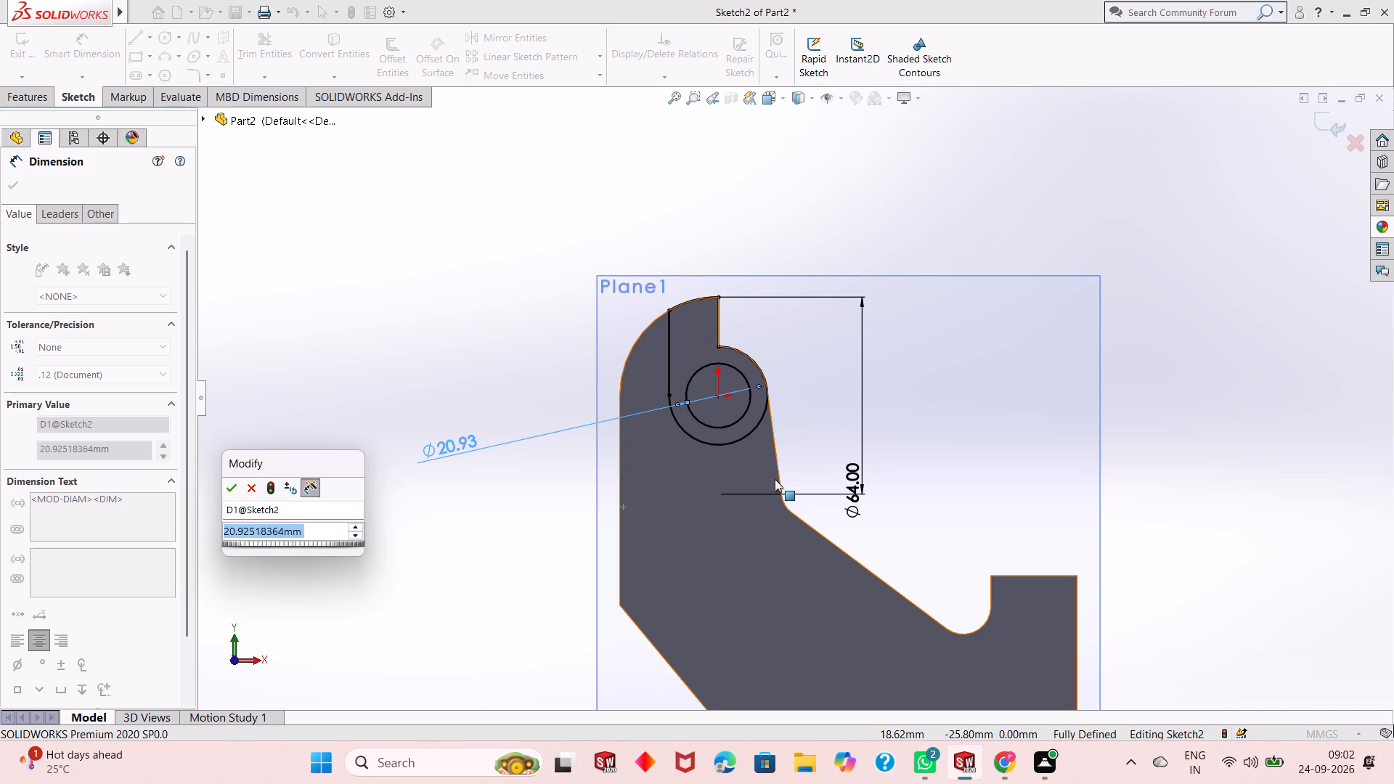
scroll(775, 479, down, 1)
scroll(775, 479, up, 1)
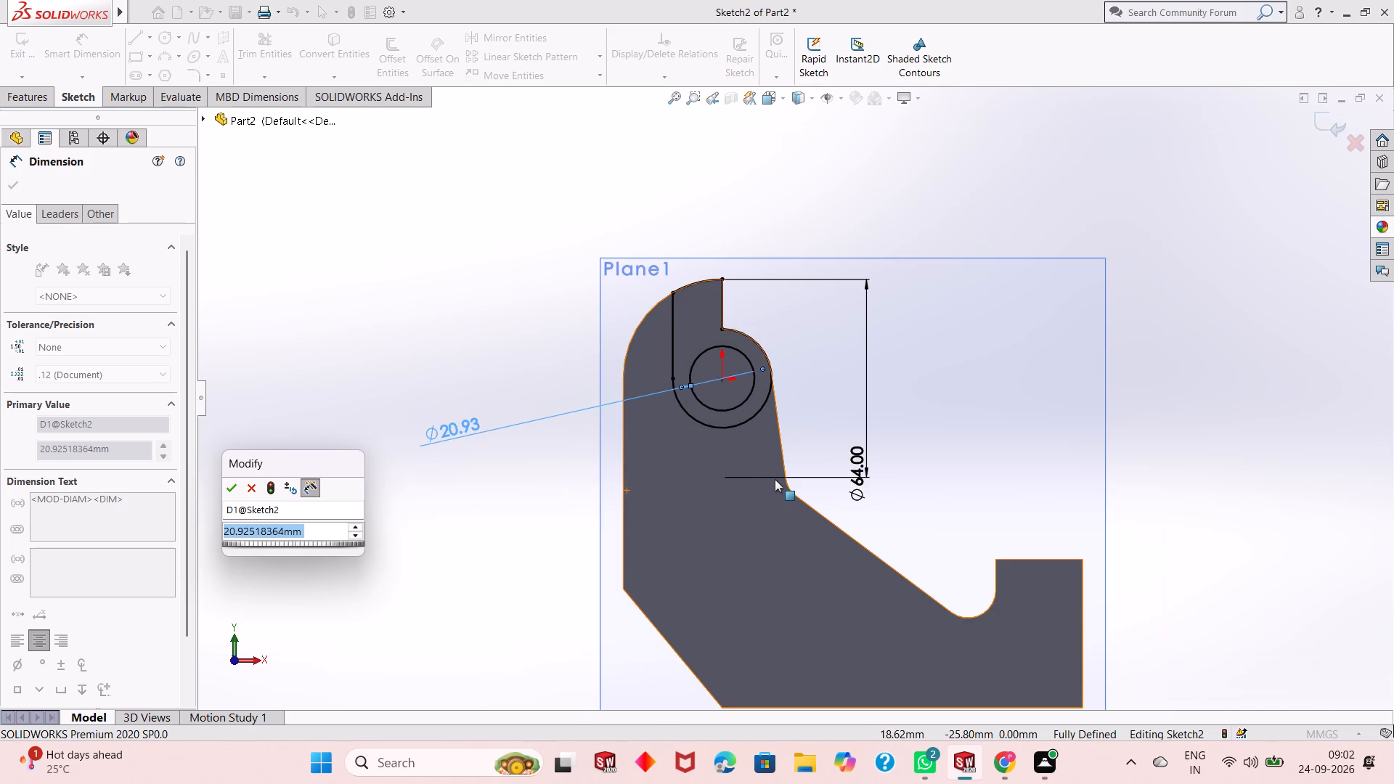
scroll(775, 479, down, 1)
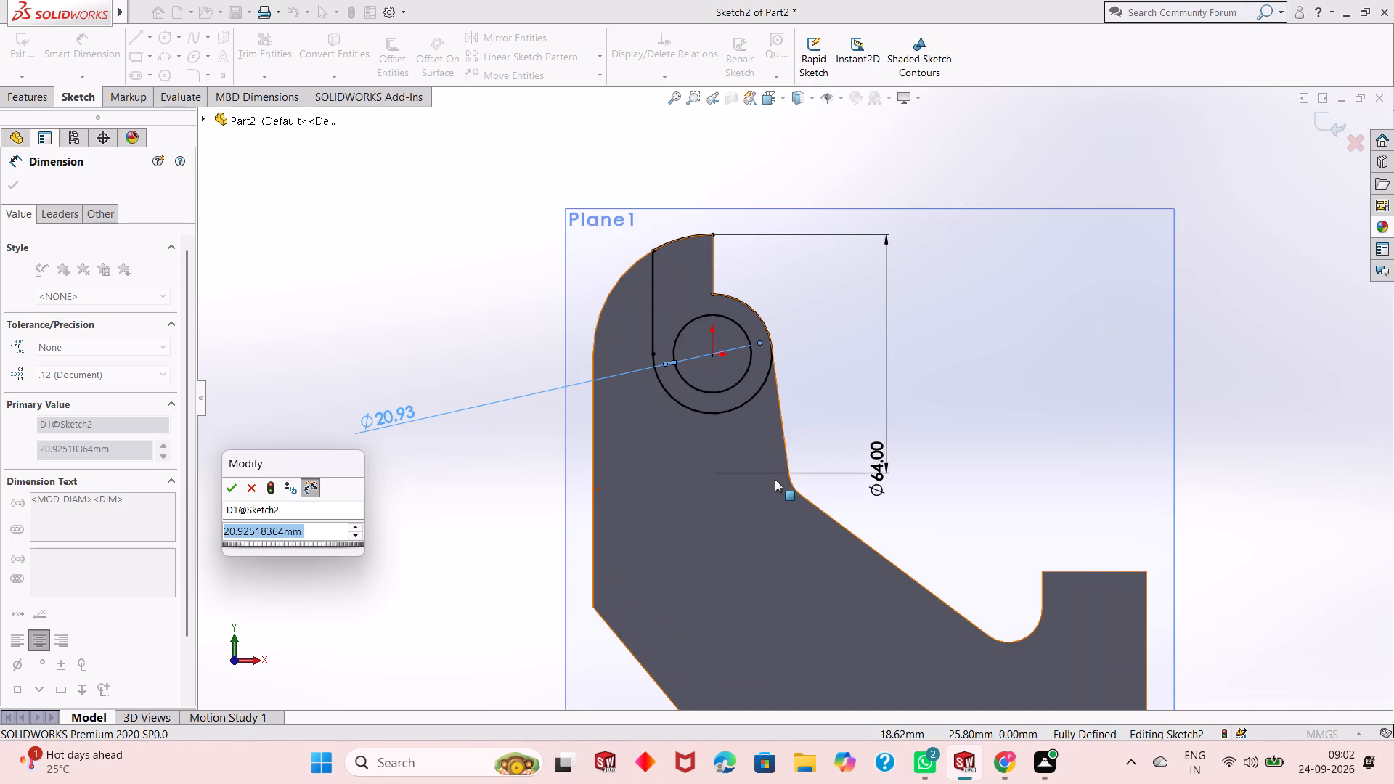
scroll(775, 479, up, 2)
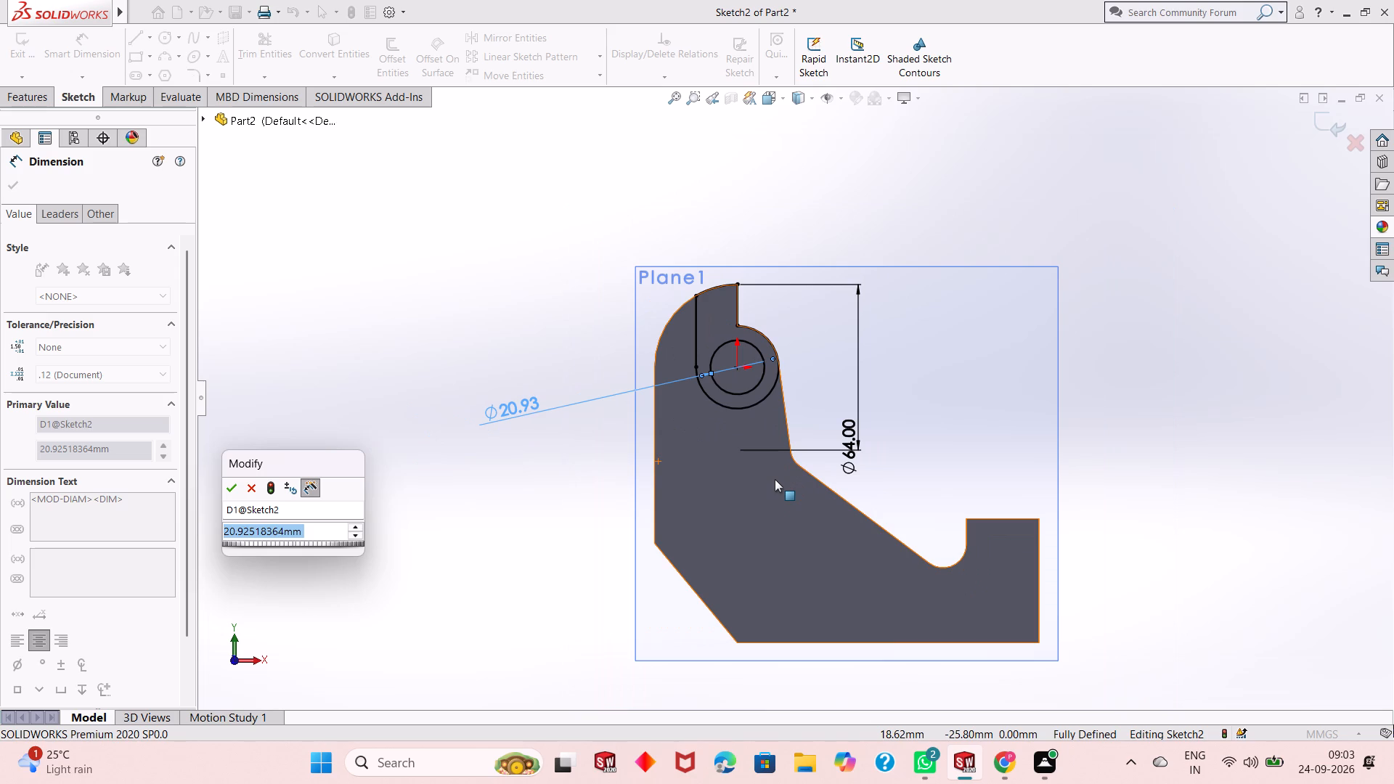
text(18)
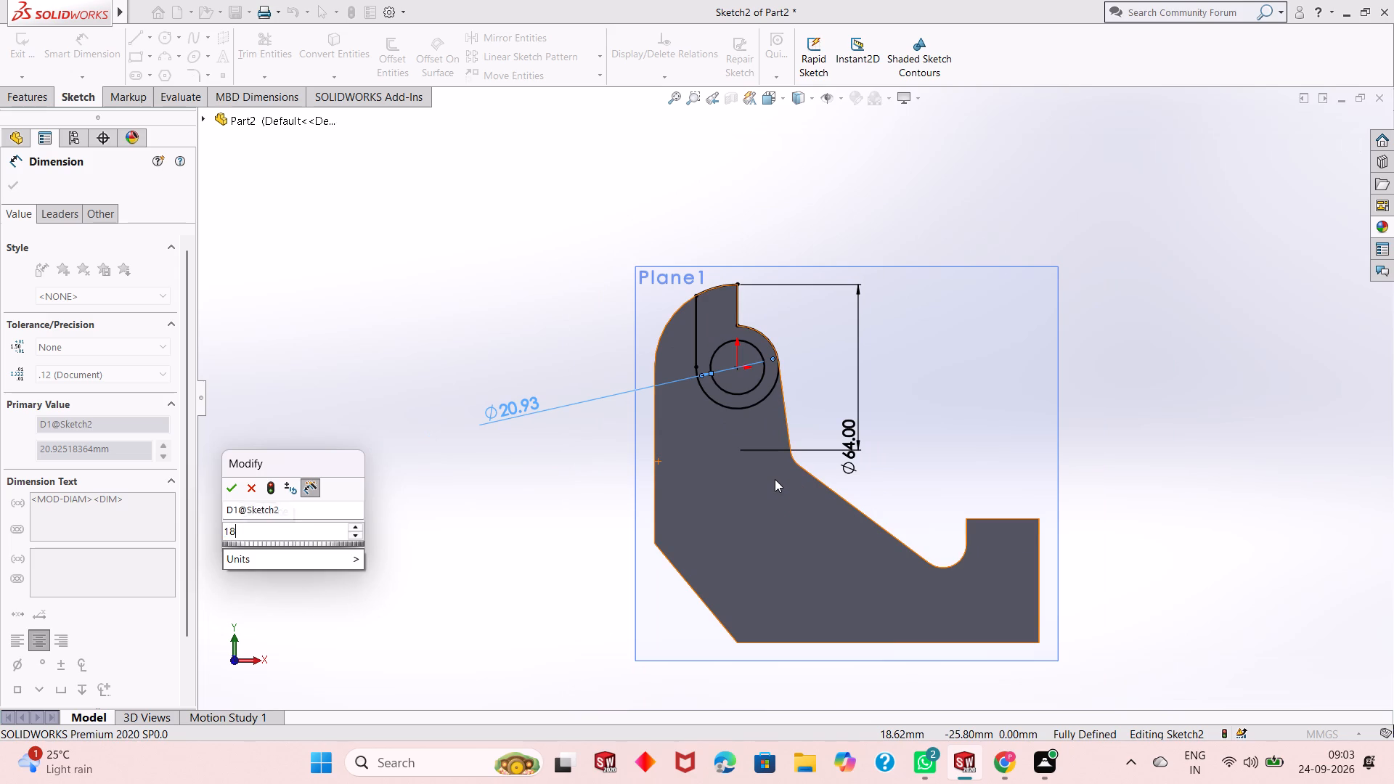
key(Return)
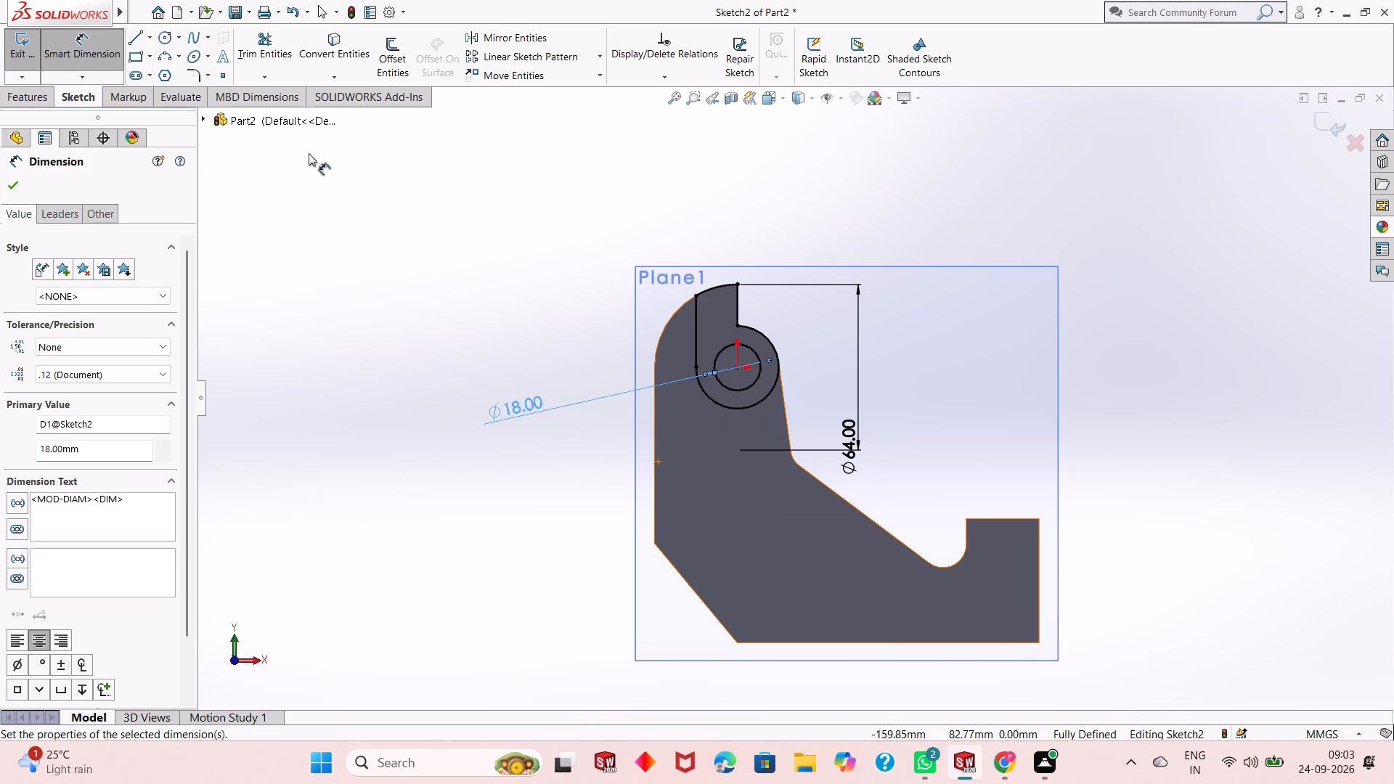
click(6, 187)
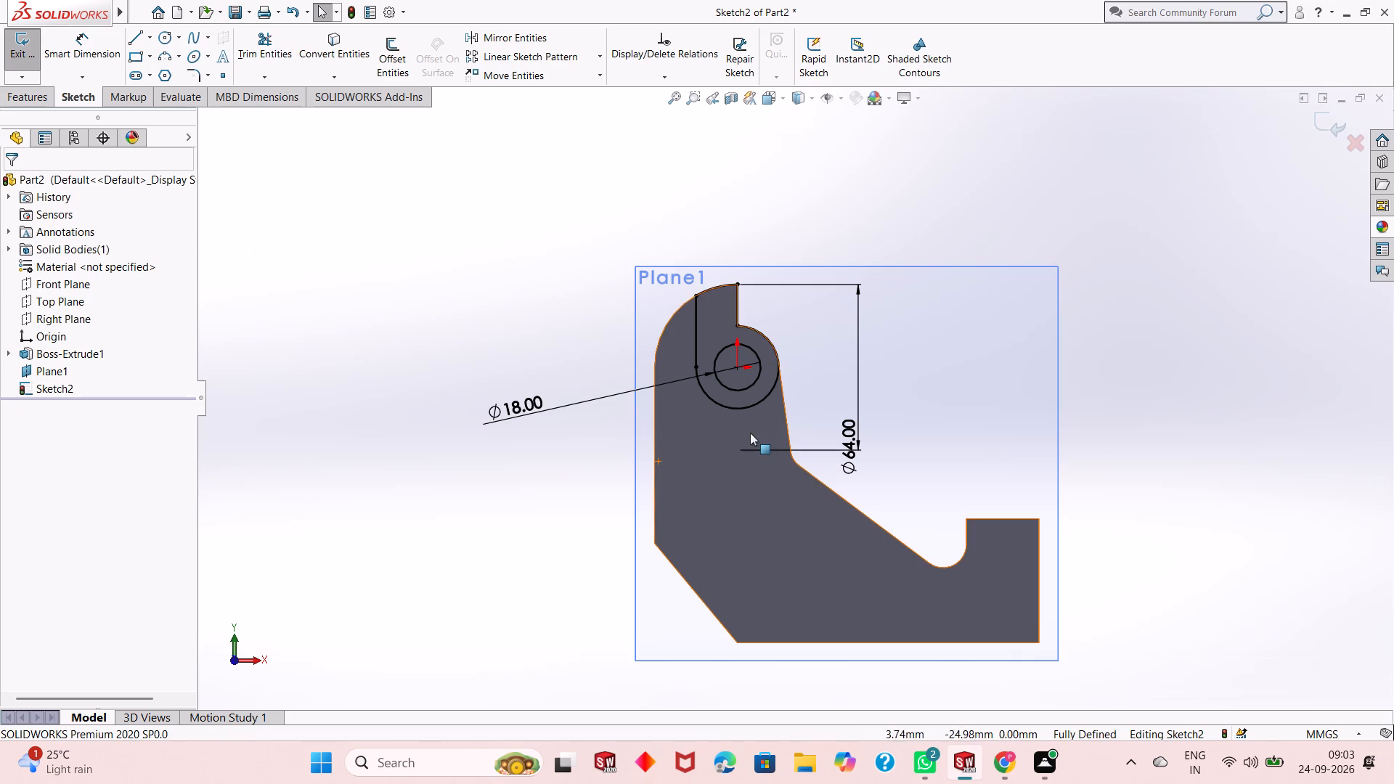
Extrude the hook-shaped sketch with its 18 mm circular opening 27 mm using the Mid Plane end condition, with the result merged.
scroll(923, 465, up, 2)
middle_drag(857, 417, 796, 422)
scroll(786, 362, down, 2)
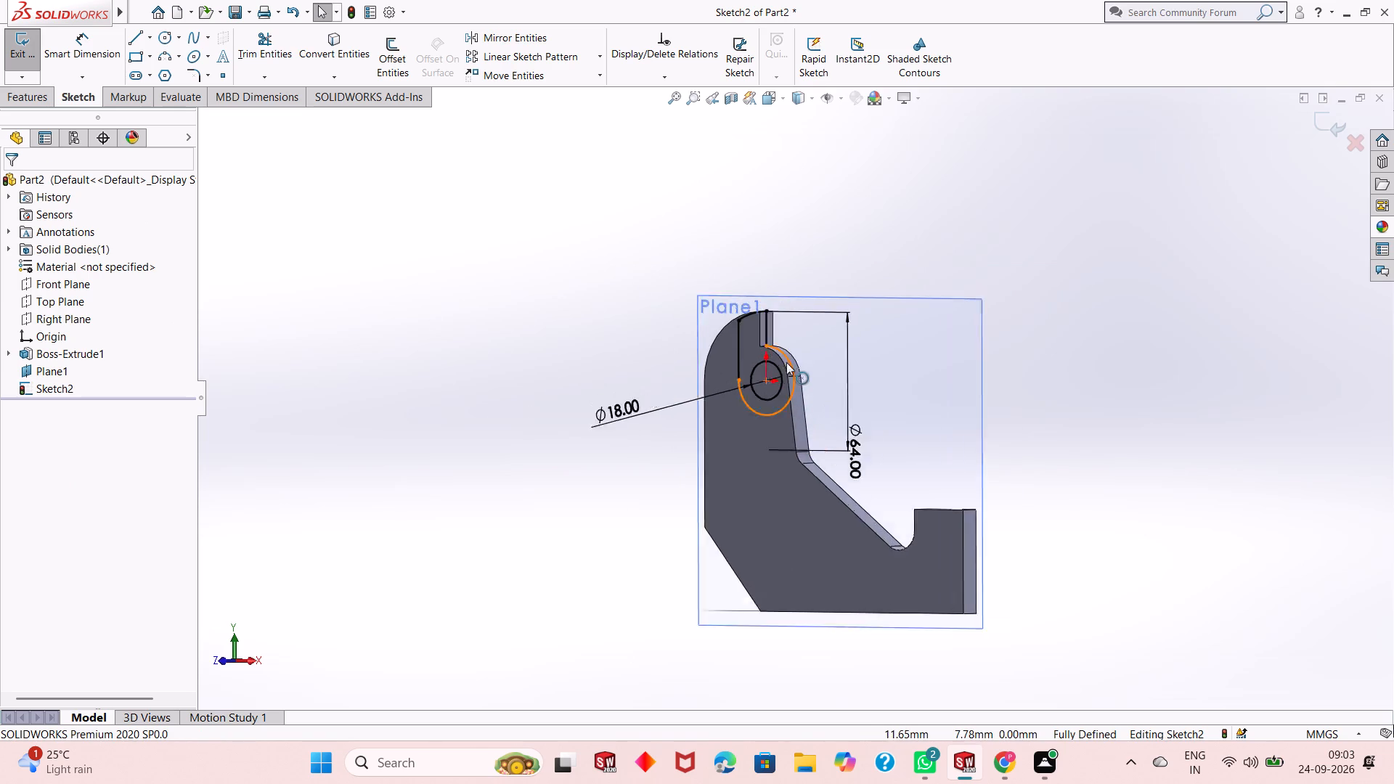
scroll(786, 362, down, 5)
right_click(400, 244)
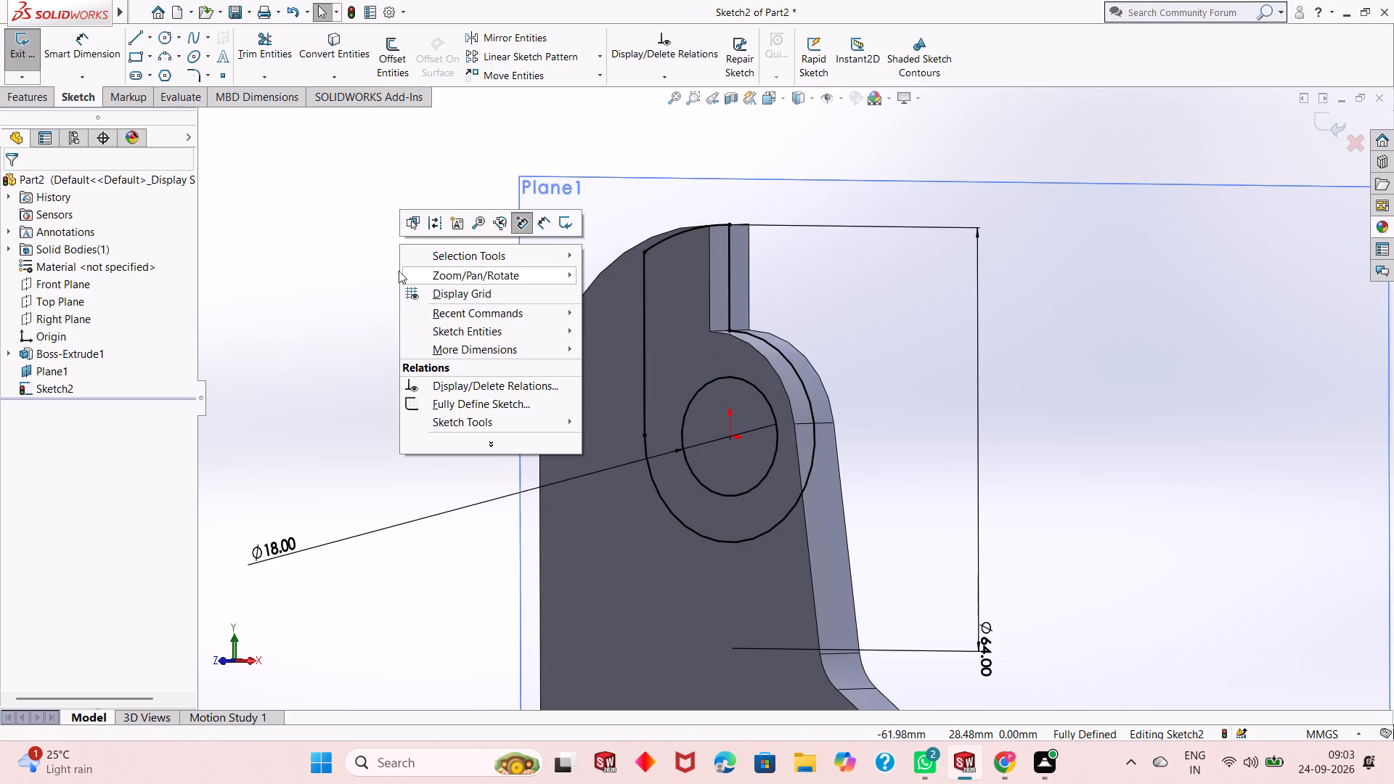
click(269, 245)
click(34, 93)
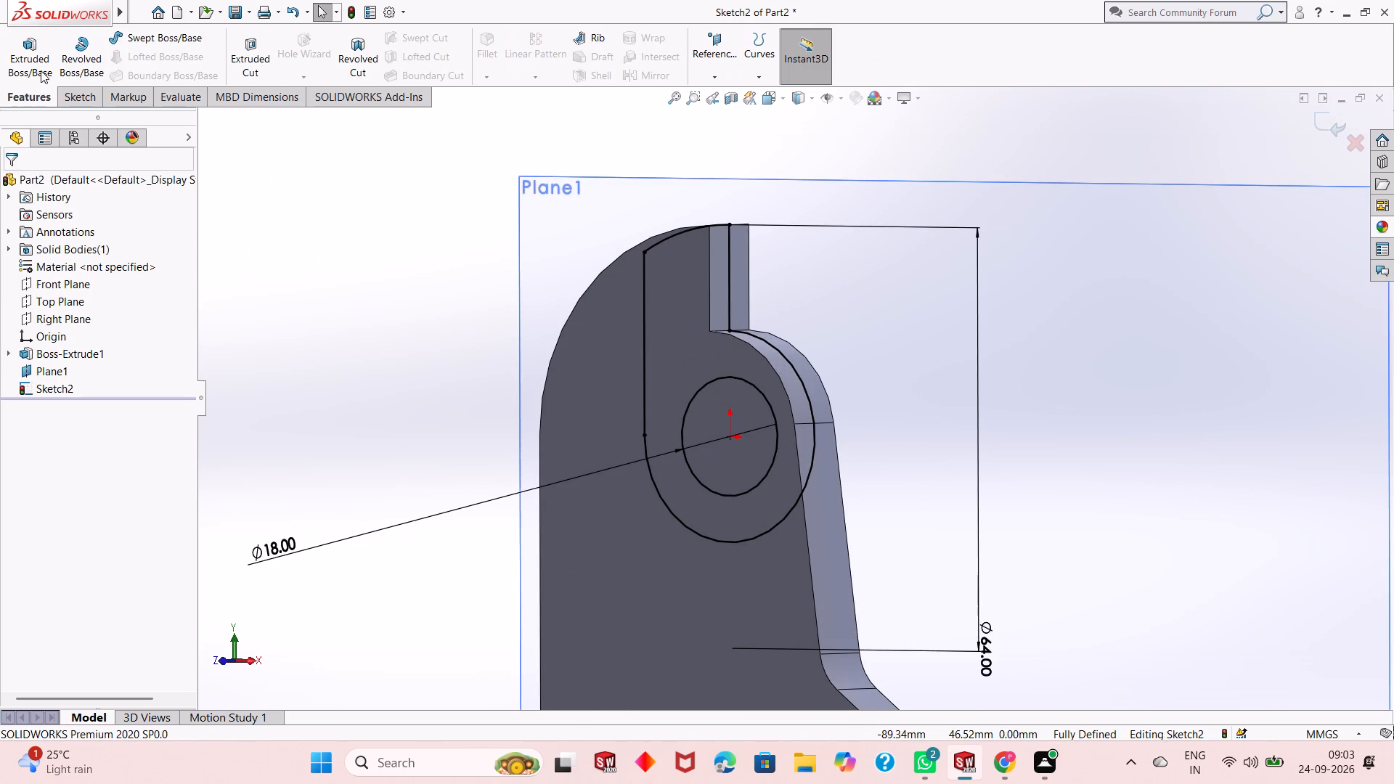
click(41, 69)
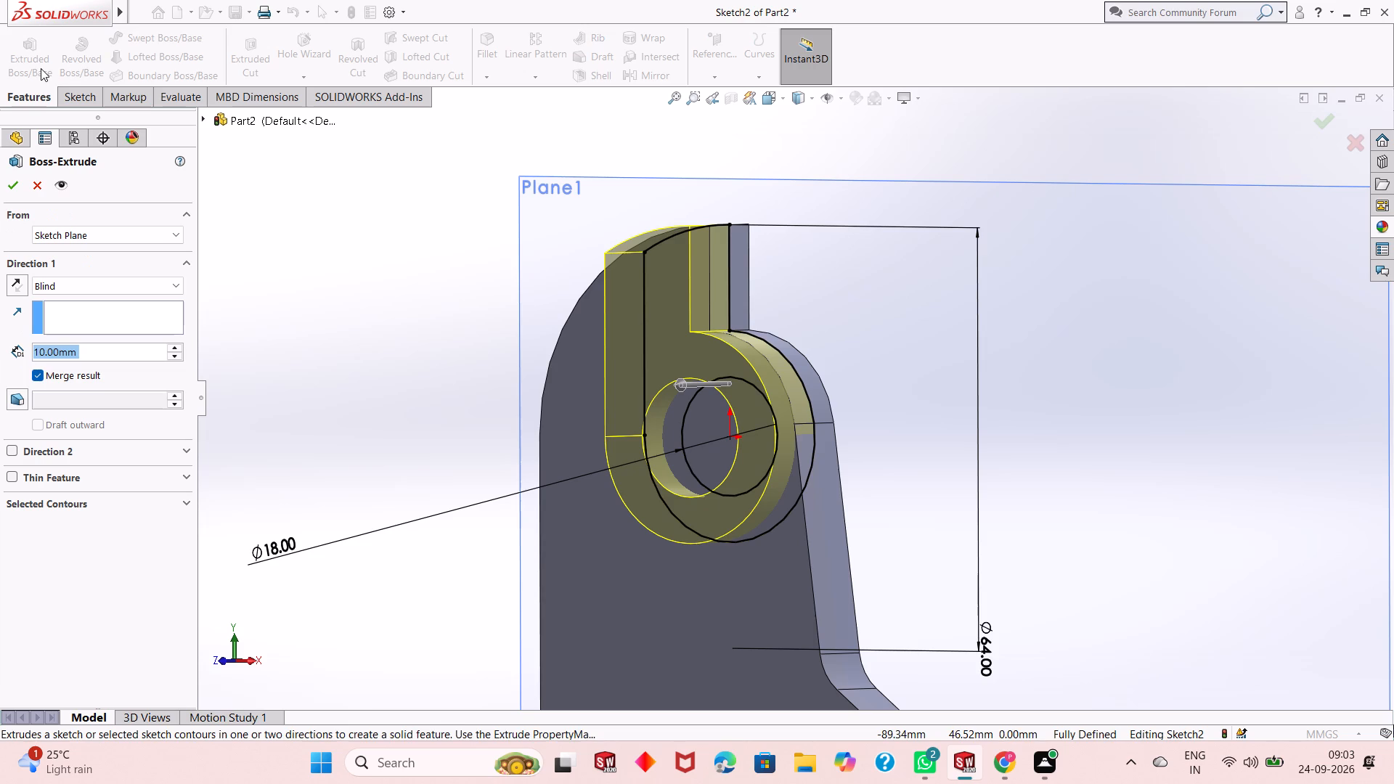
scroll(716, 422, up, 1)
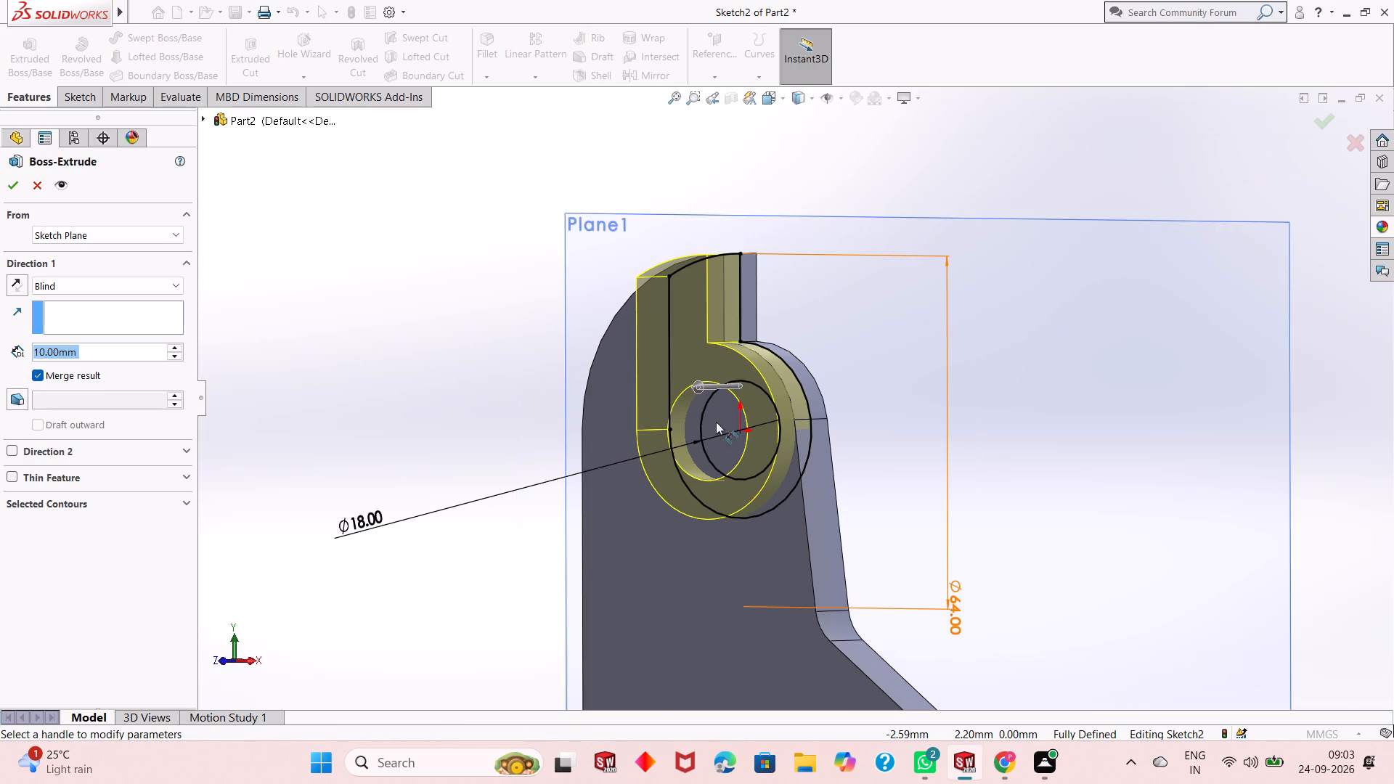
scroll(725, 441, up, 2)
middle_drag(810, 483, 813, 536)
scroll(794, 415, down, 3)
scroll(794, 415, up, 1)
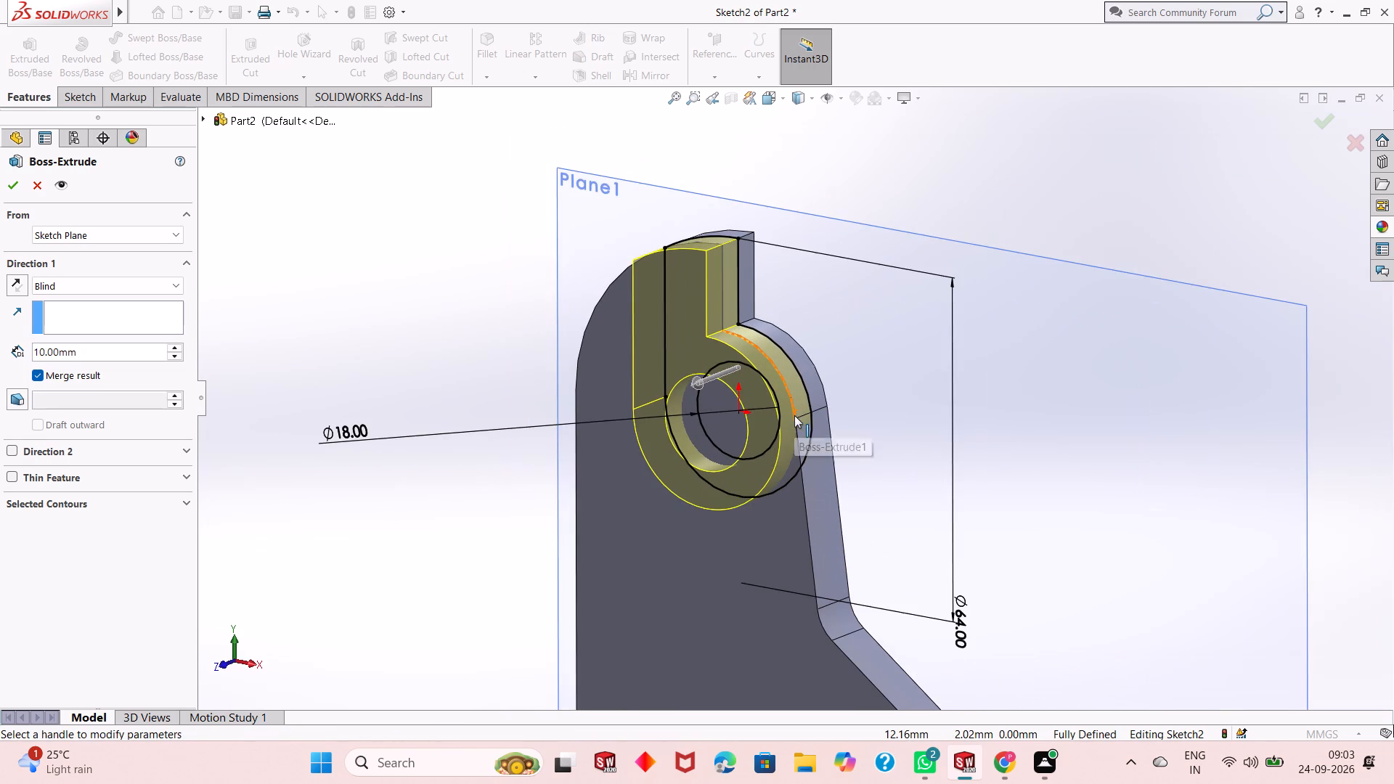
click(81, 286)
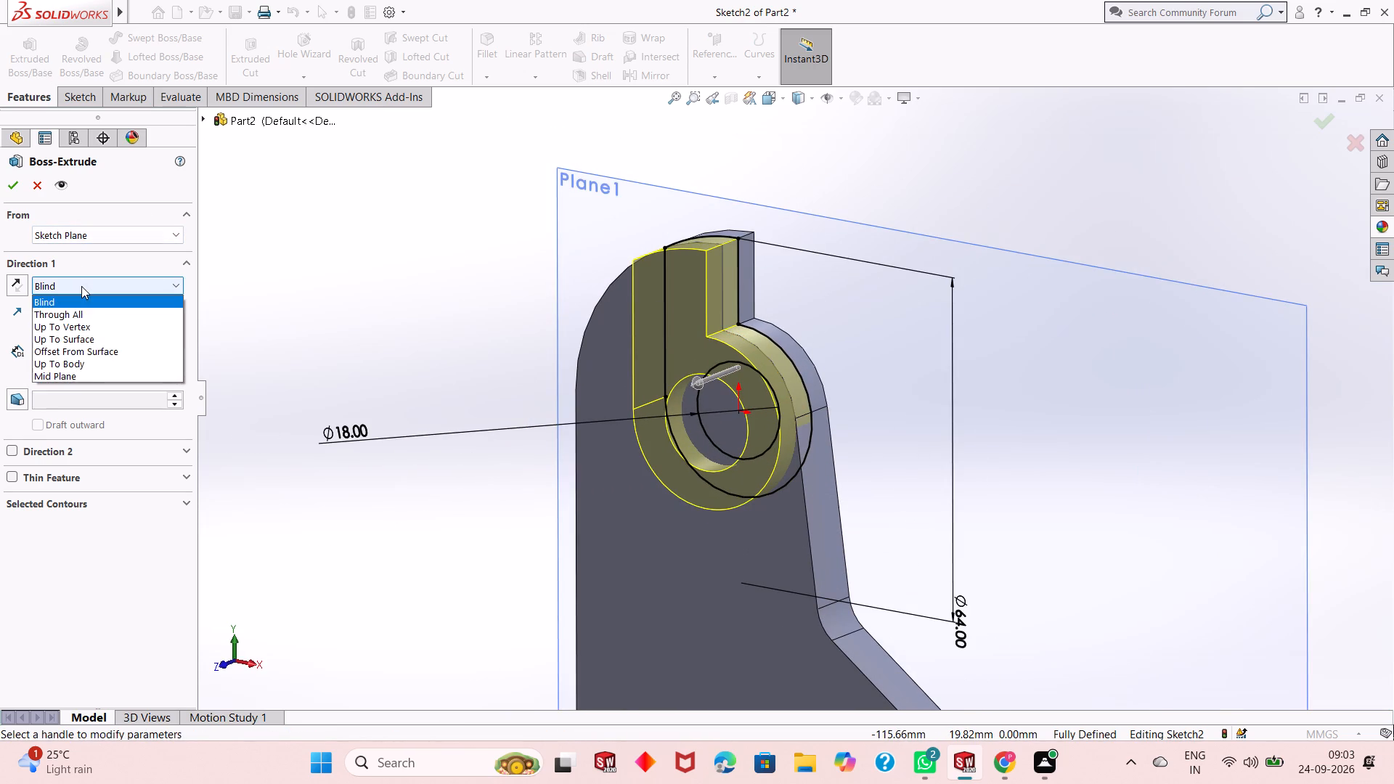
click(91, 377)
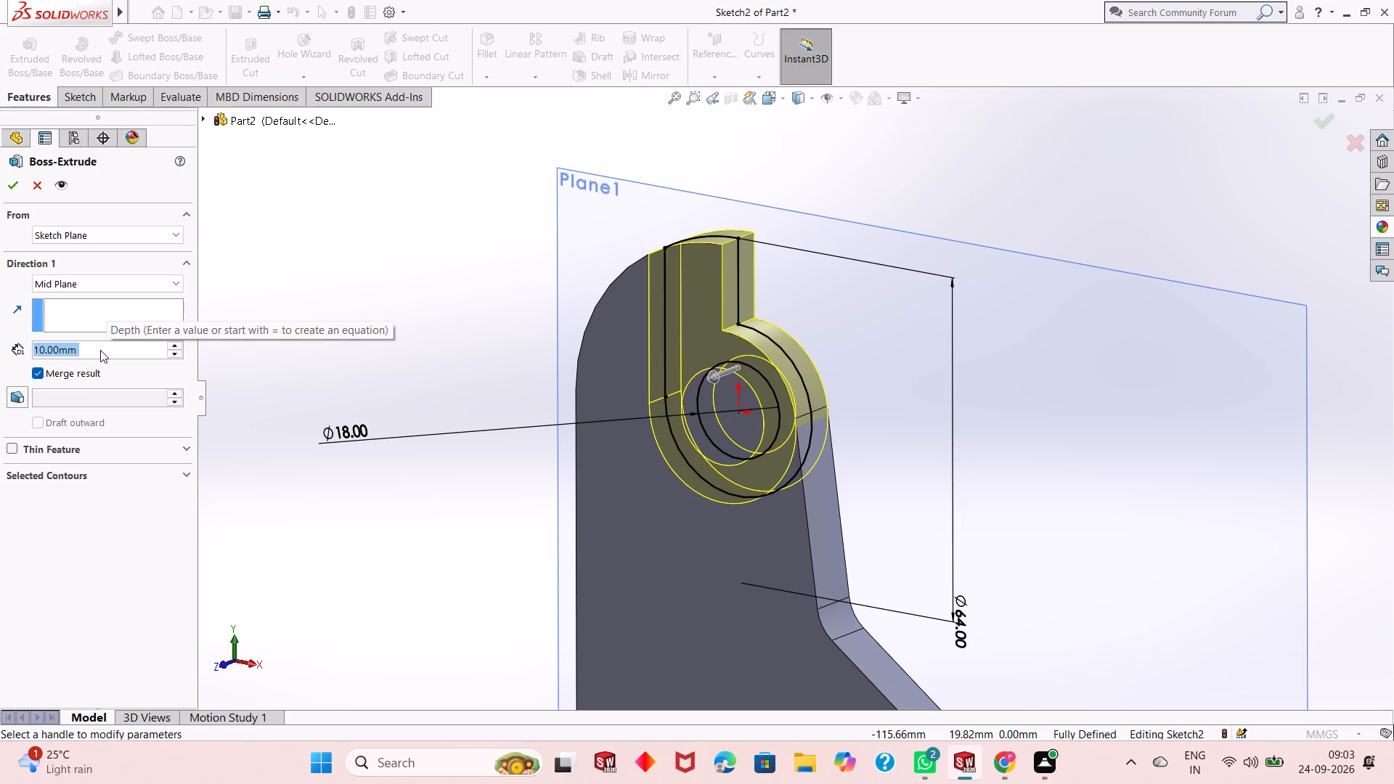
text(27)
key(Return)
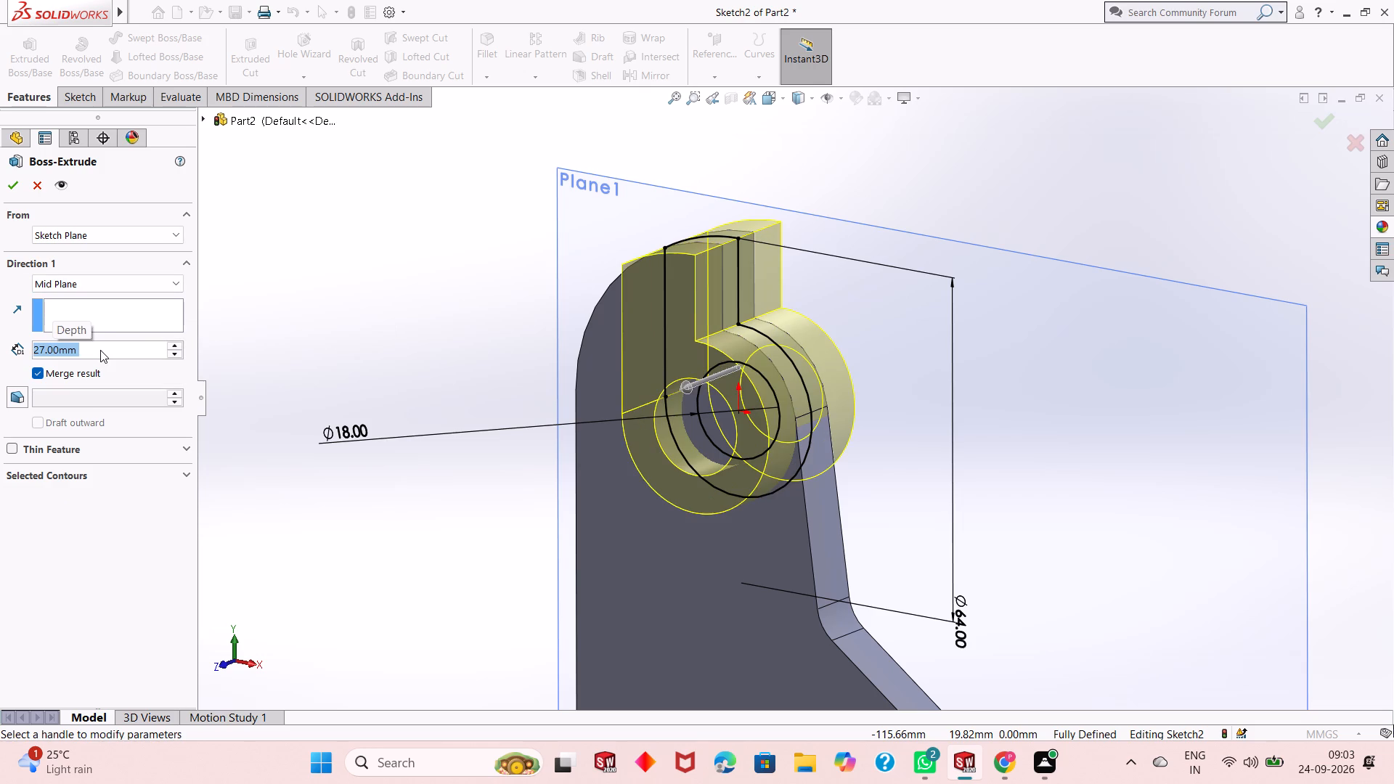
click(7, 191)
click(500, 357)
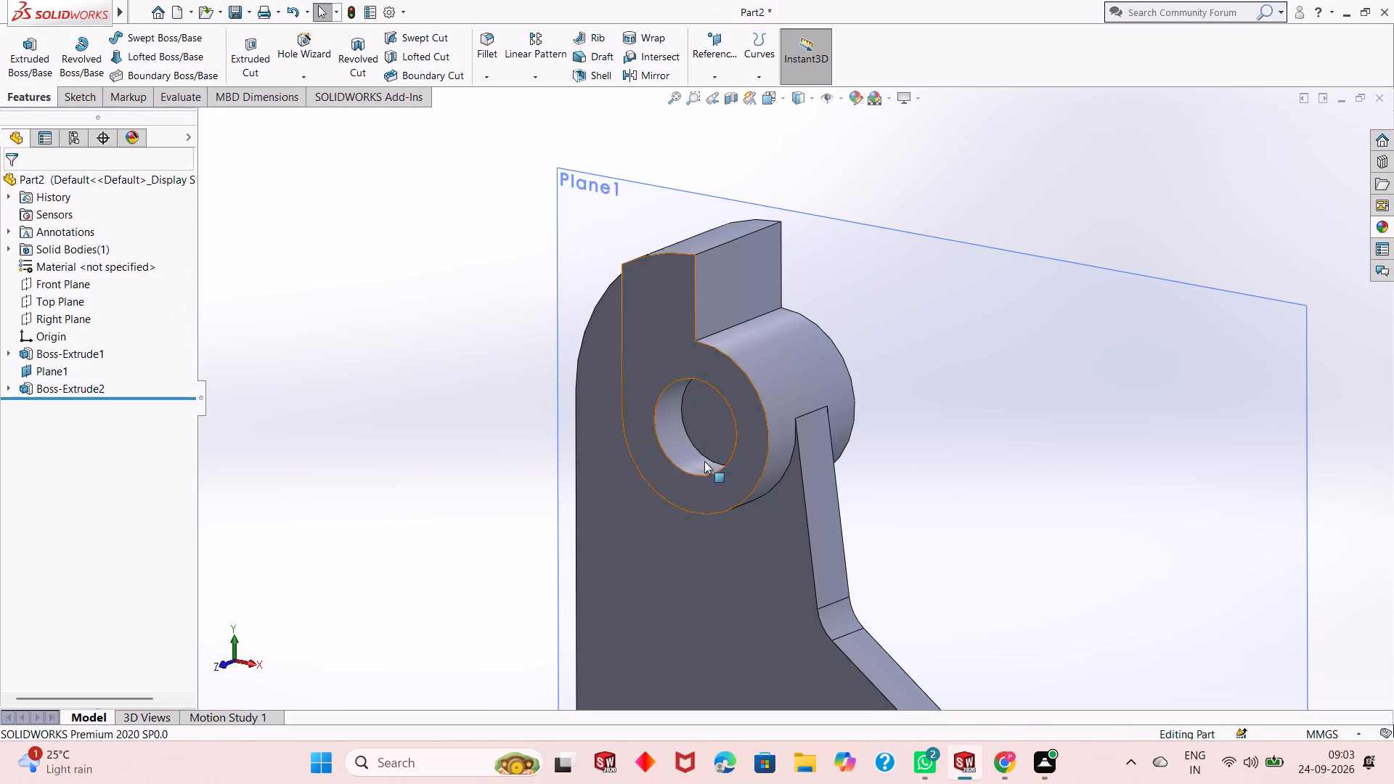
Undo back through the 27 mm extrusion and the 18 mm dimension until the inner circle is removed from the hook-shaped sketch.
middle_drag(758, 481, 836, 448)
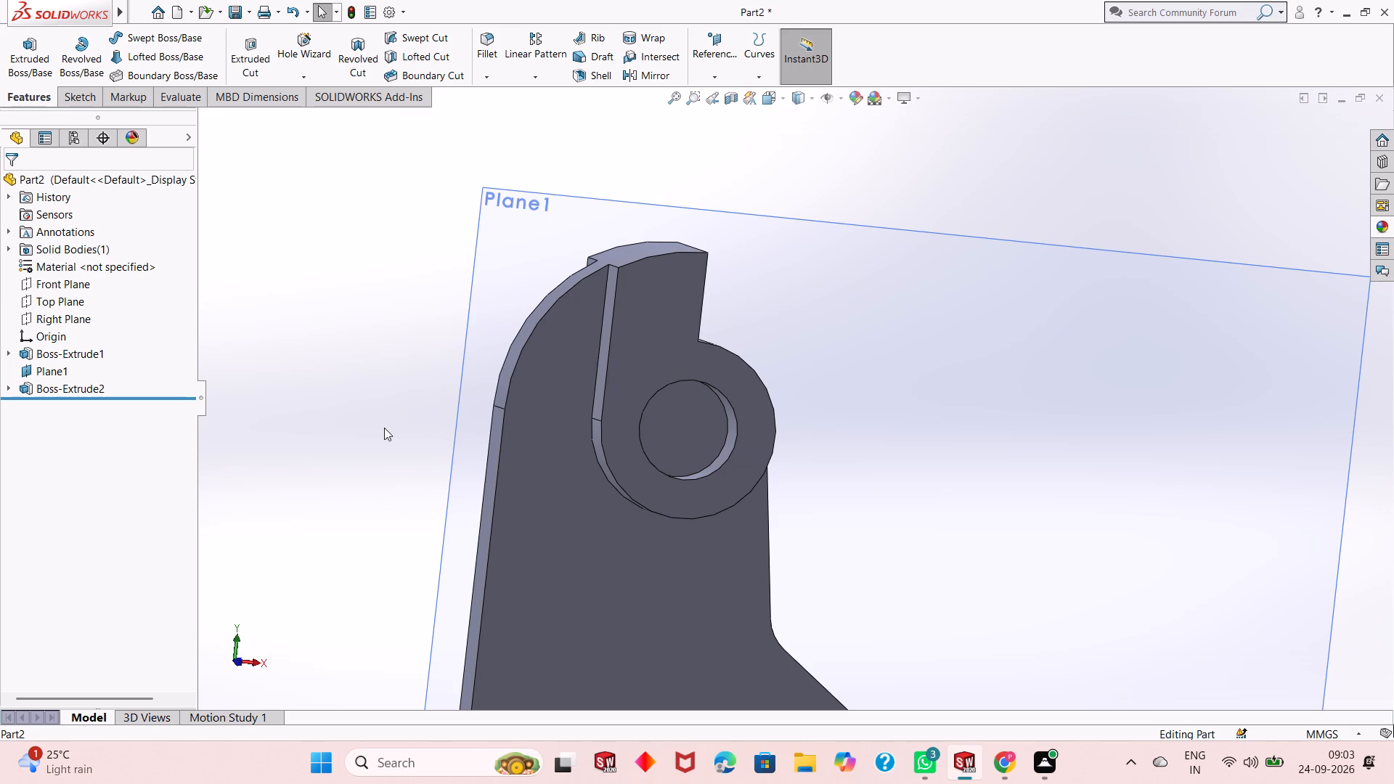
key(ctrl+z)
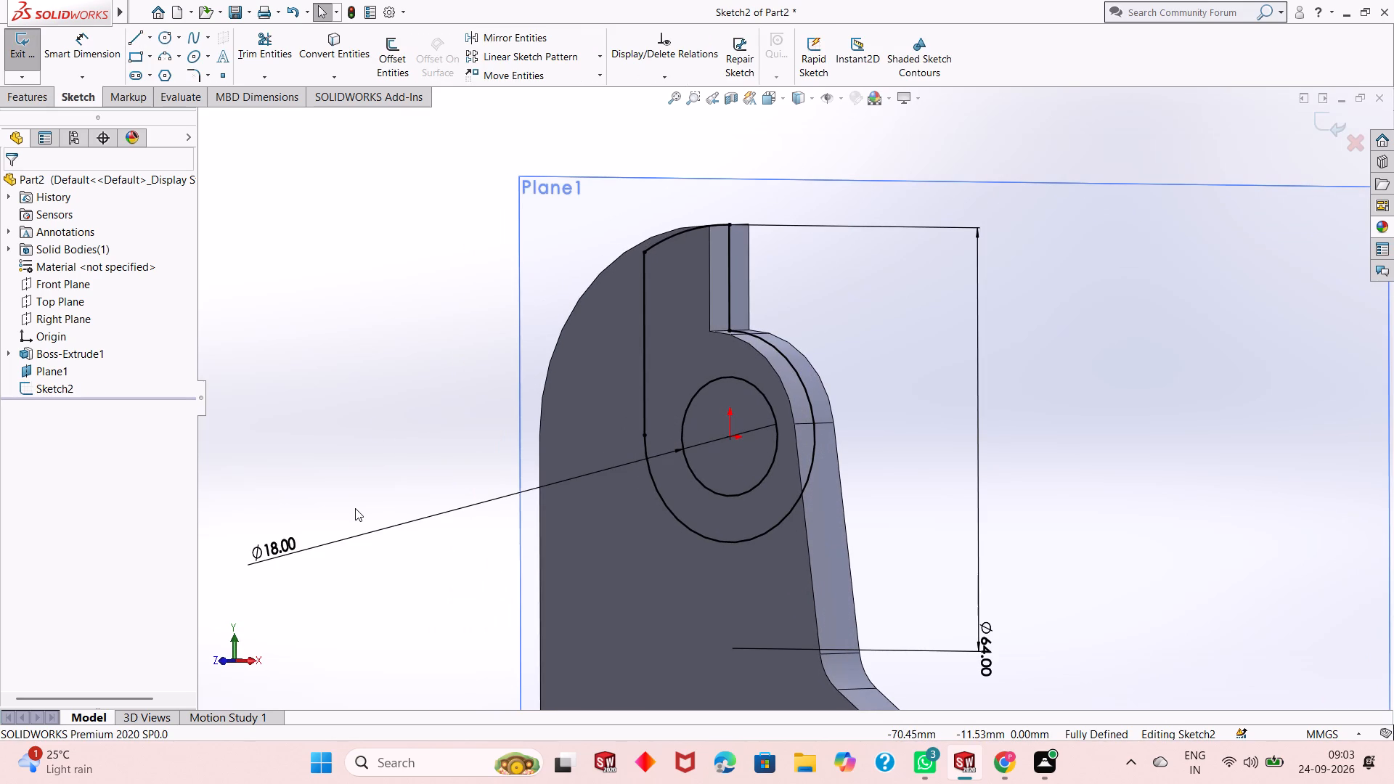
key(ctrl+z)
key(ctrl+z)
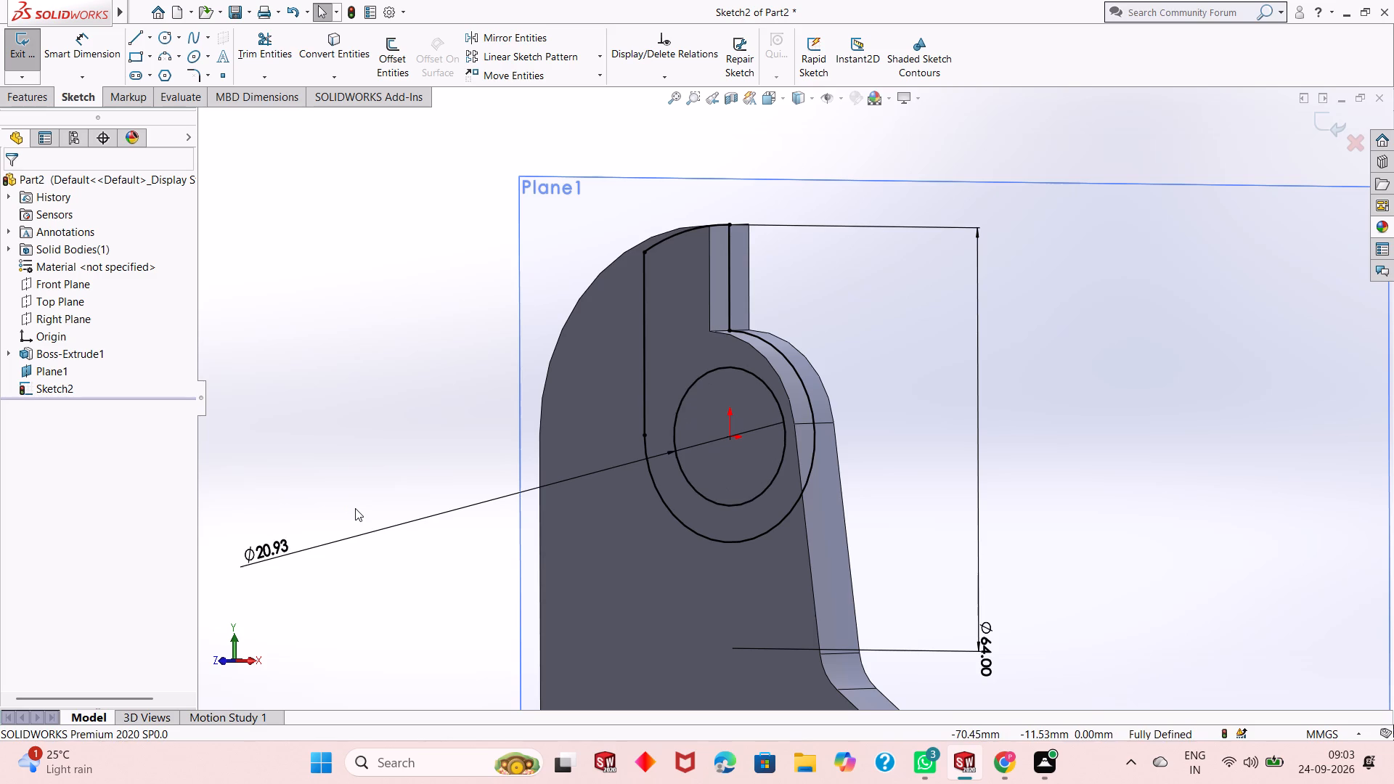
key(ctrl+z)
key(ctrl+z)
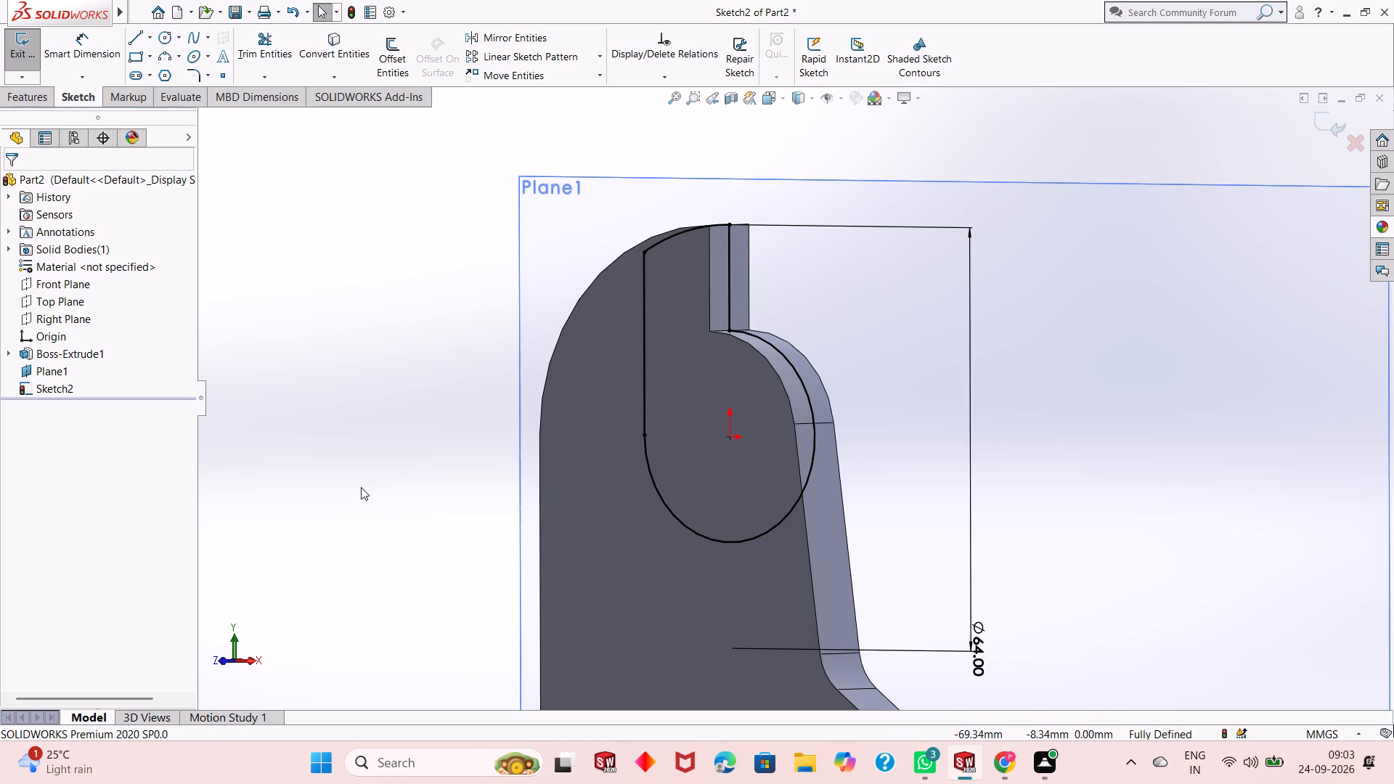
Extrude the hook-shaped sketch without its inner circle 27 mm using the Mid Plane end condition, merged with the profile body.
key(ctrl+8)
key(Escape)
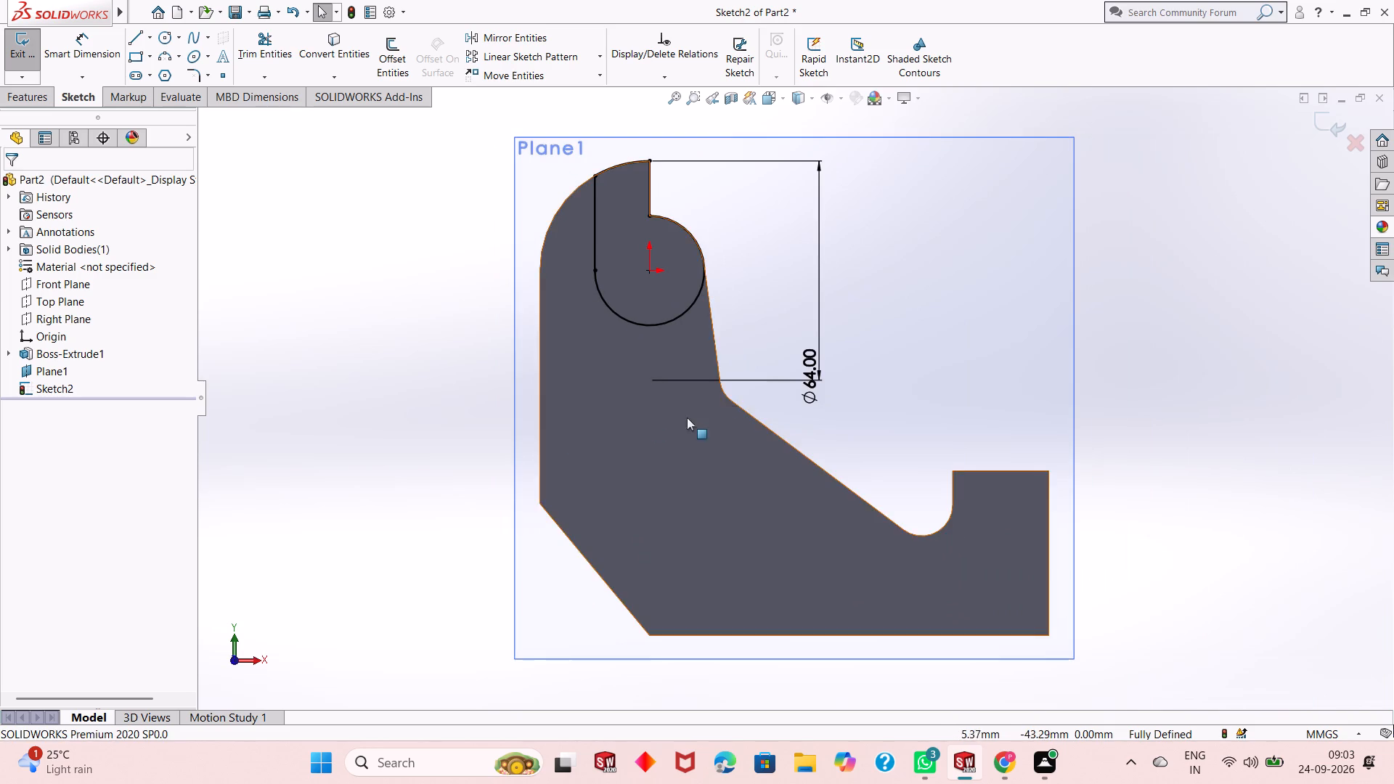
scroll(692, 288, down, 1)
scroll(692, 288, up, 1)
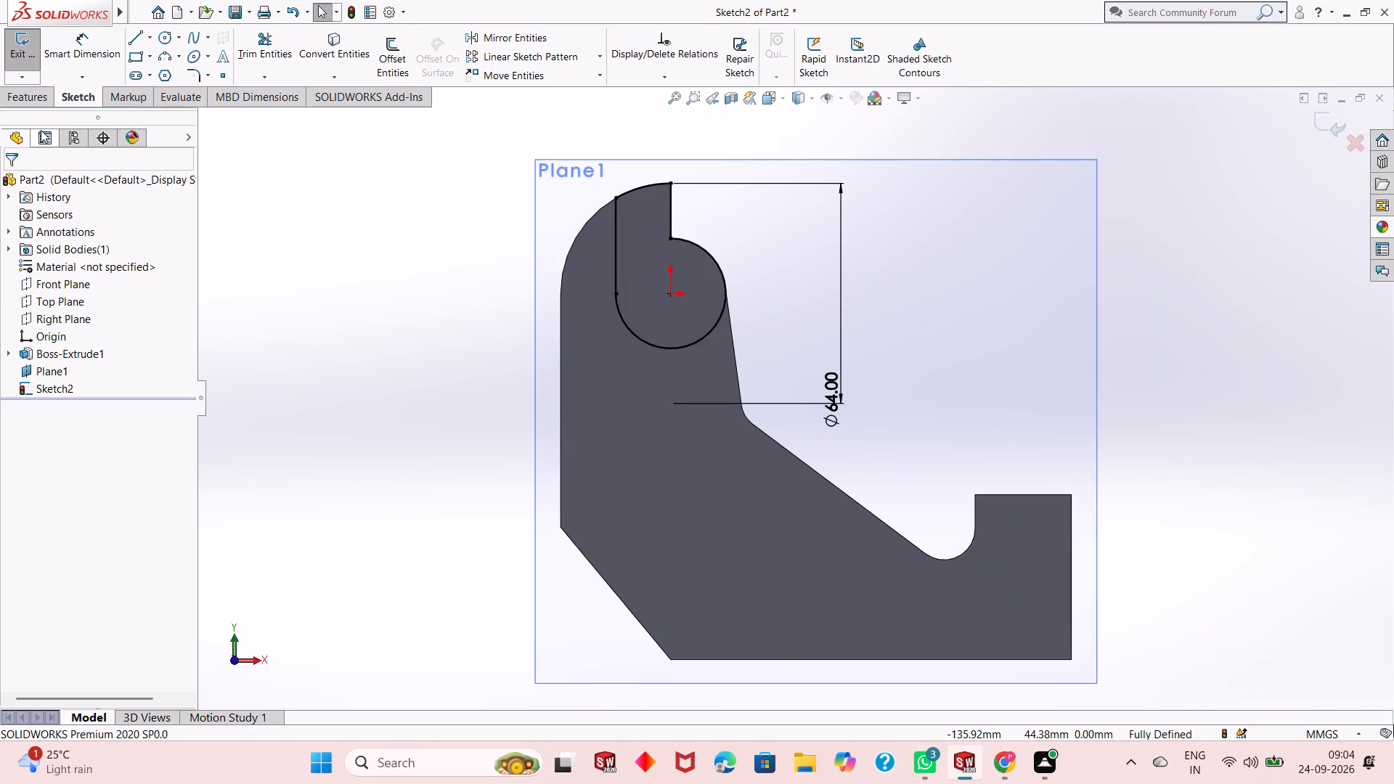
click(38, 97)
click(38, 62)
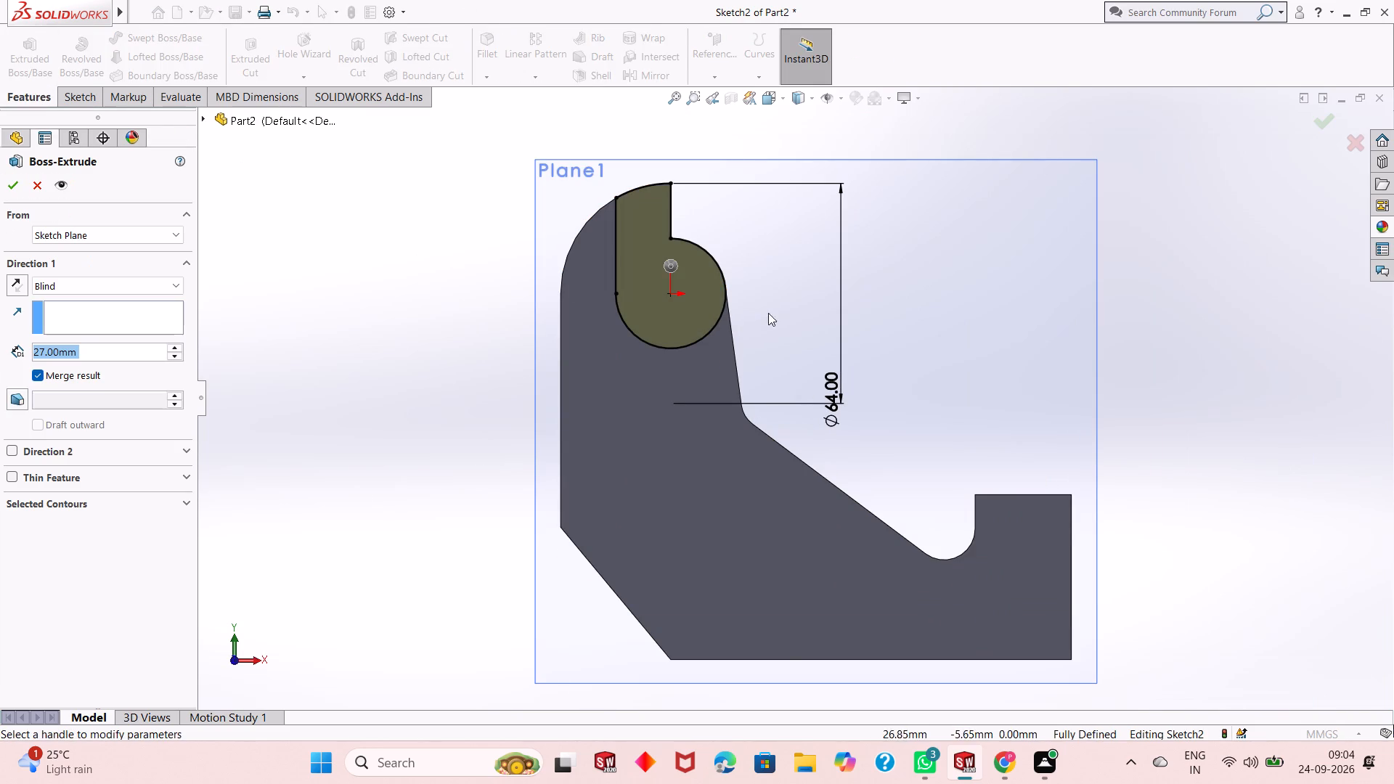
middle_drag(796, 313, 744, 364)
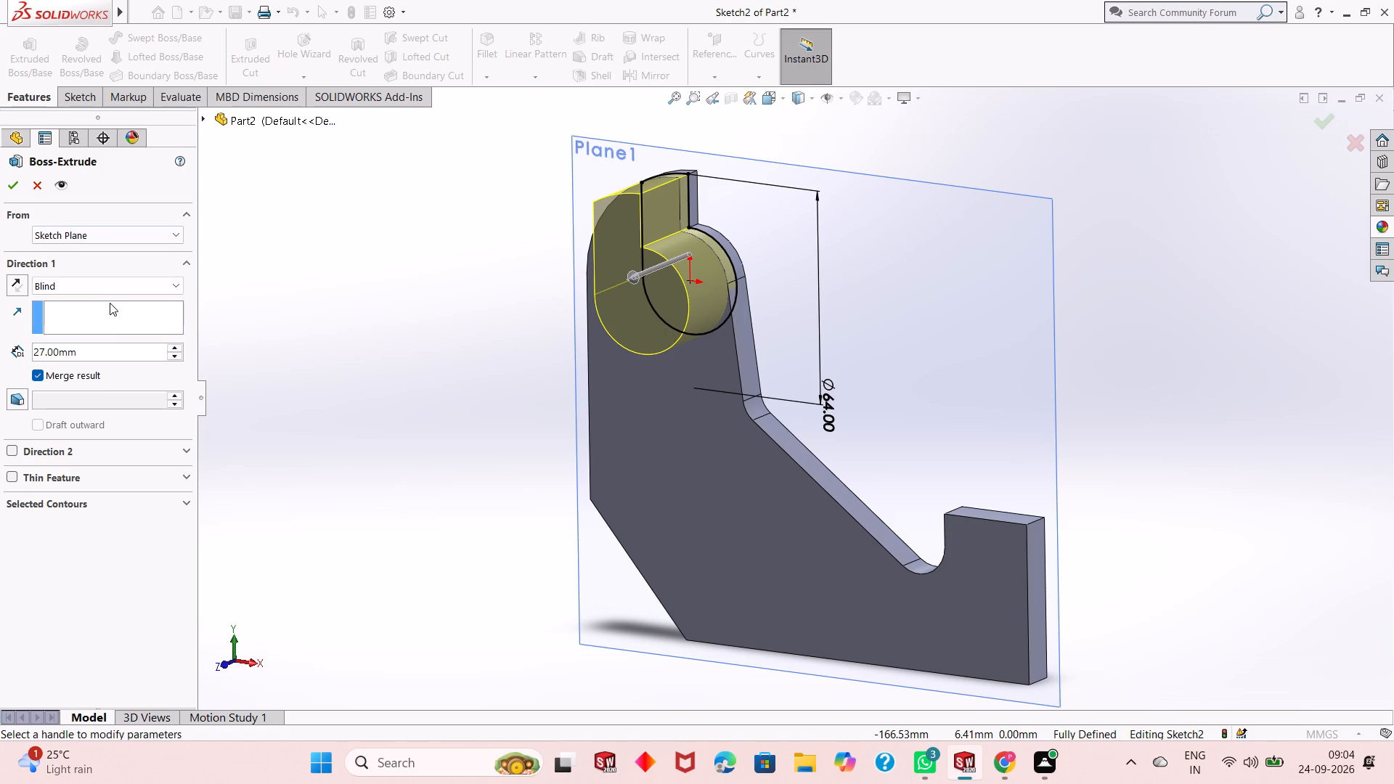
click(113, 288)
click(121, 373)
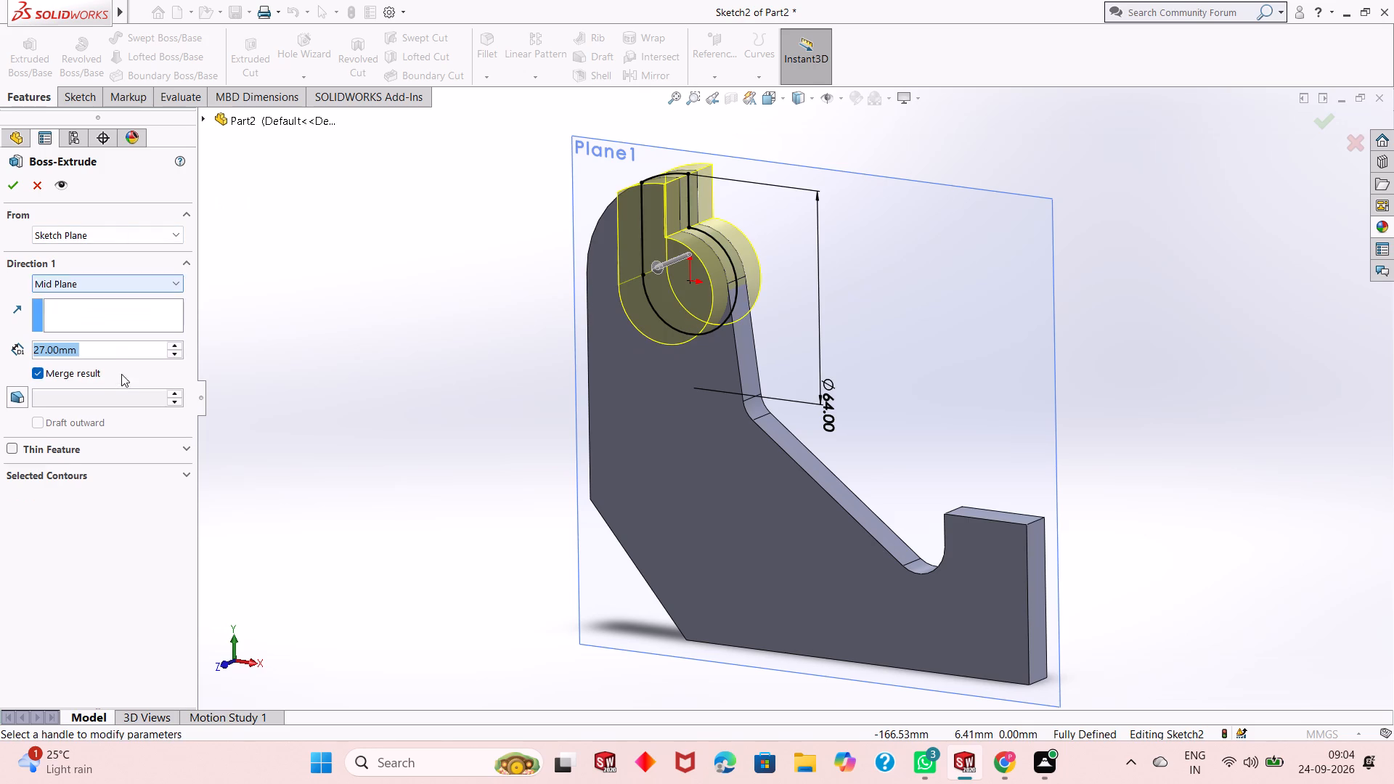
click(15, 189)
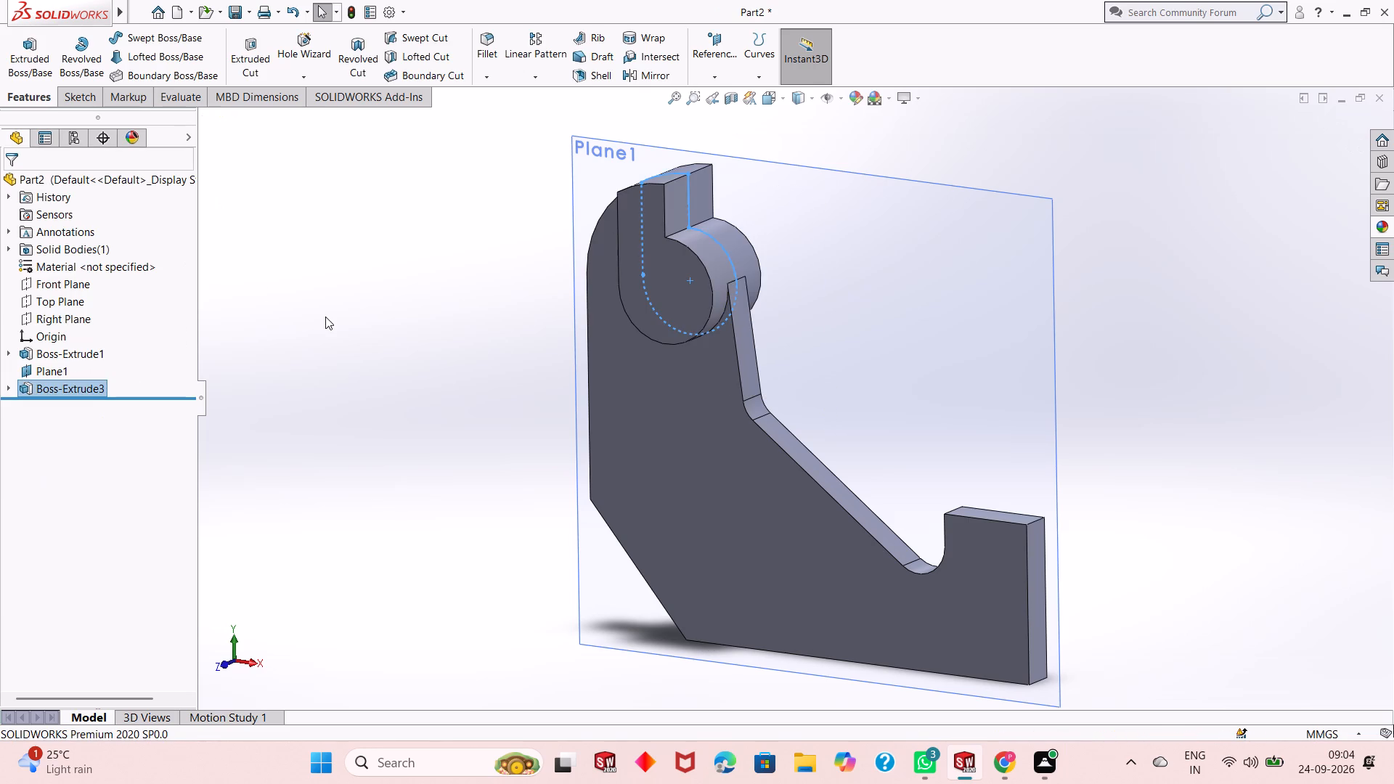
click(325, 317)
right_click(1028, 256)
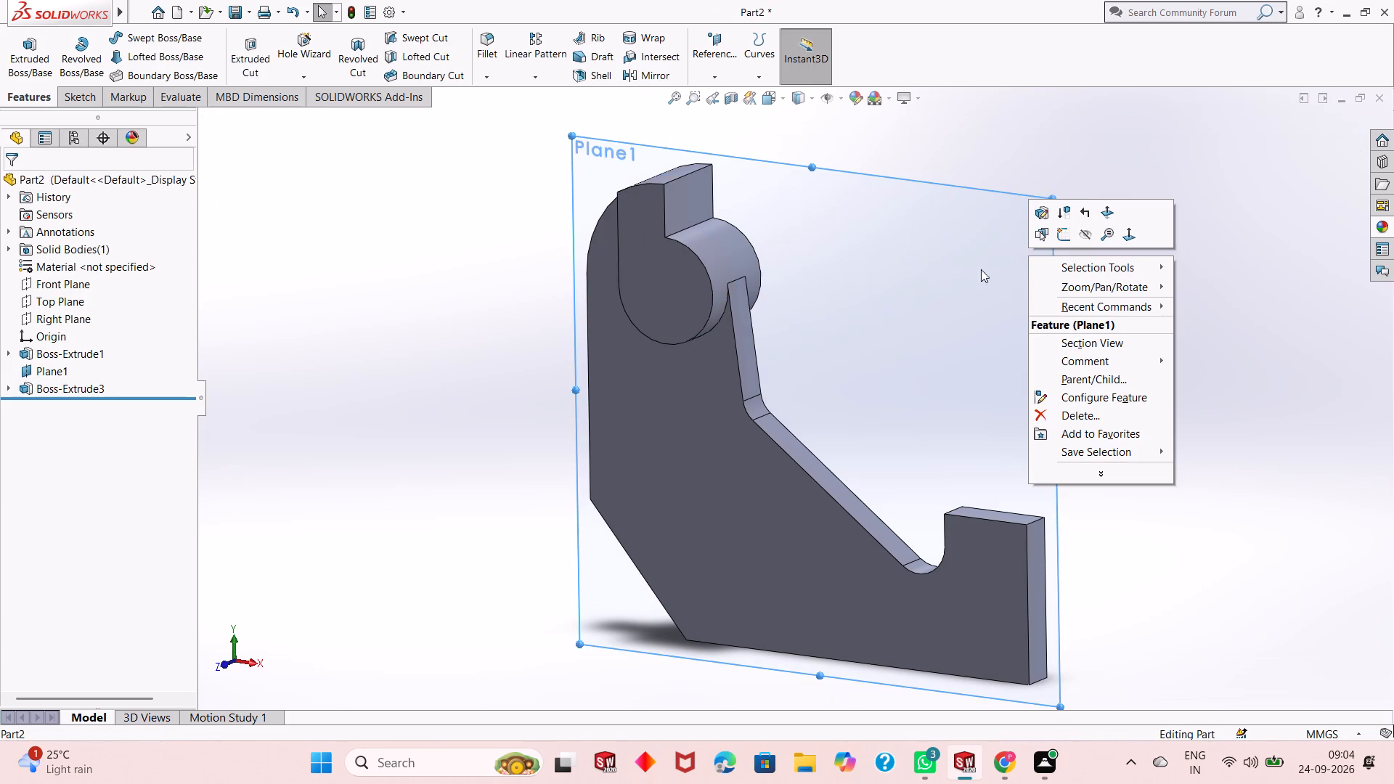
click(394, 325)
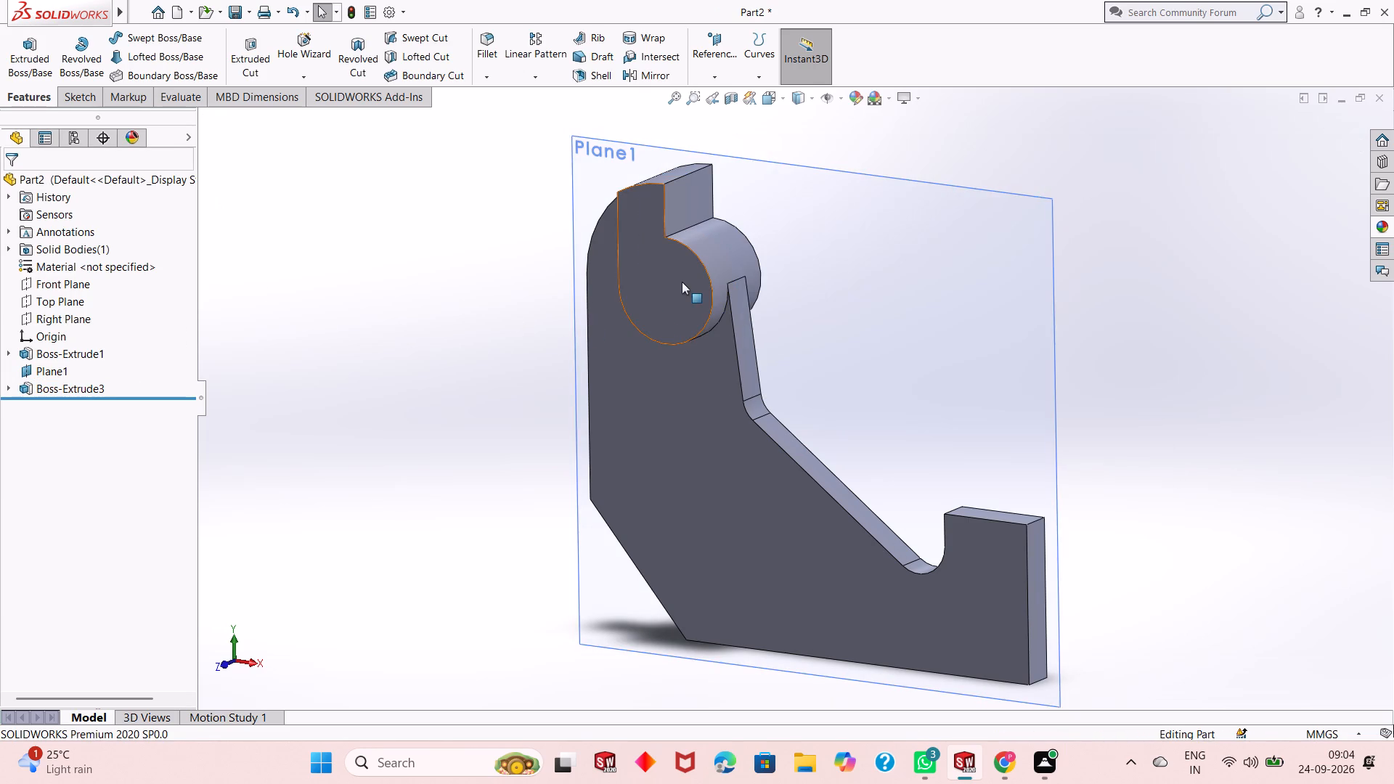
On the hook-shaped boss's front face, sketch a circle of about 16 mm diameter centred on the origin.
scroll(685, 271, down, 3)
click(685, 282)
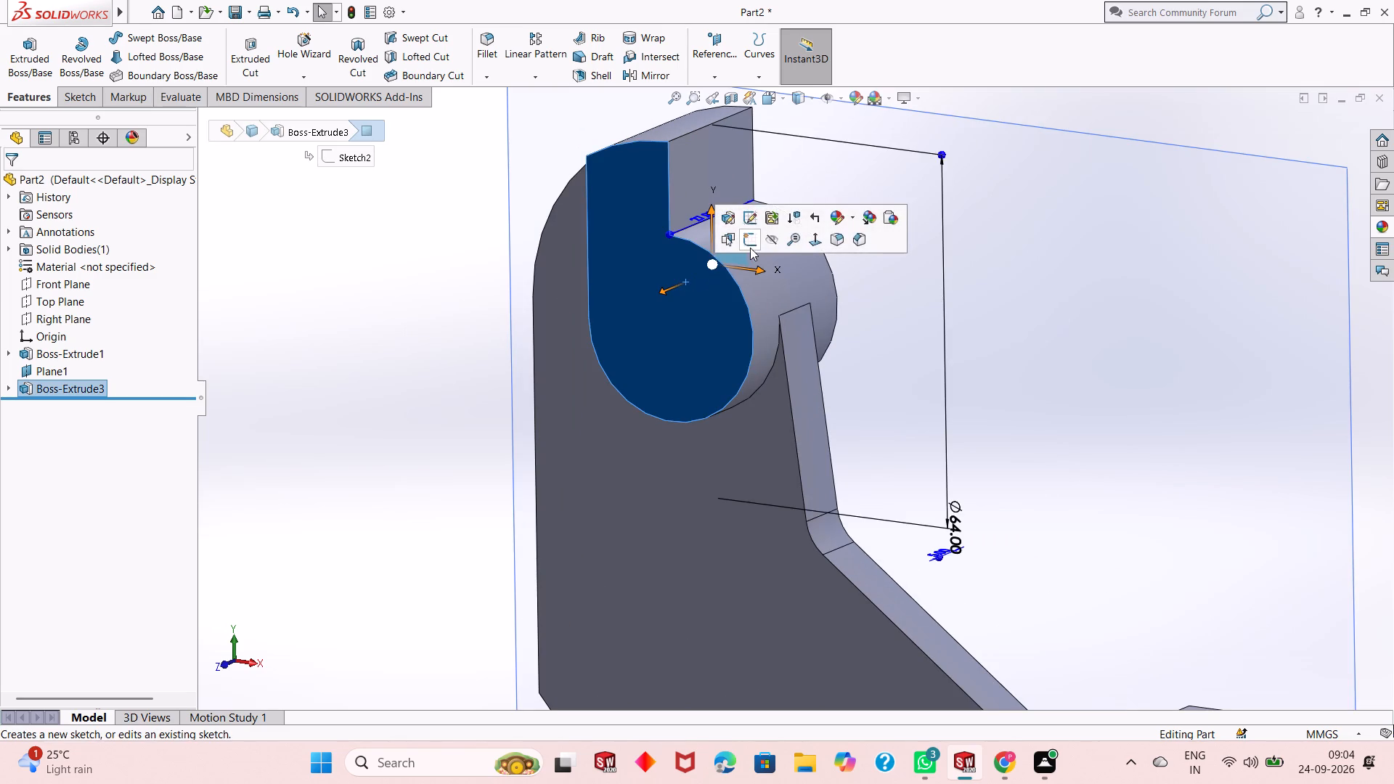
click(750, 248)
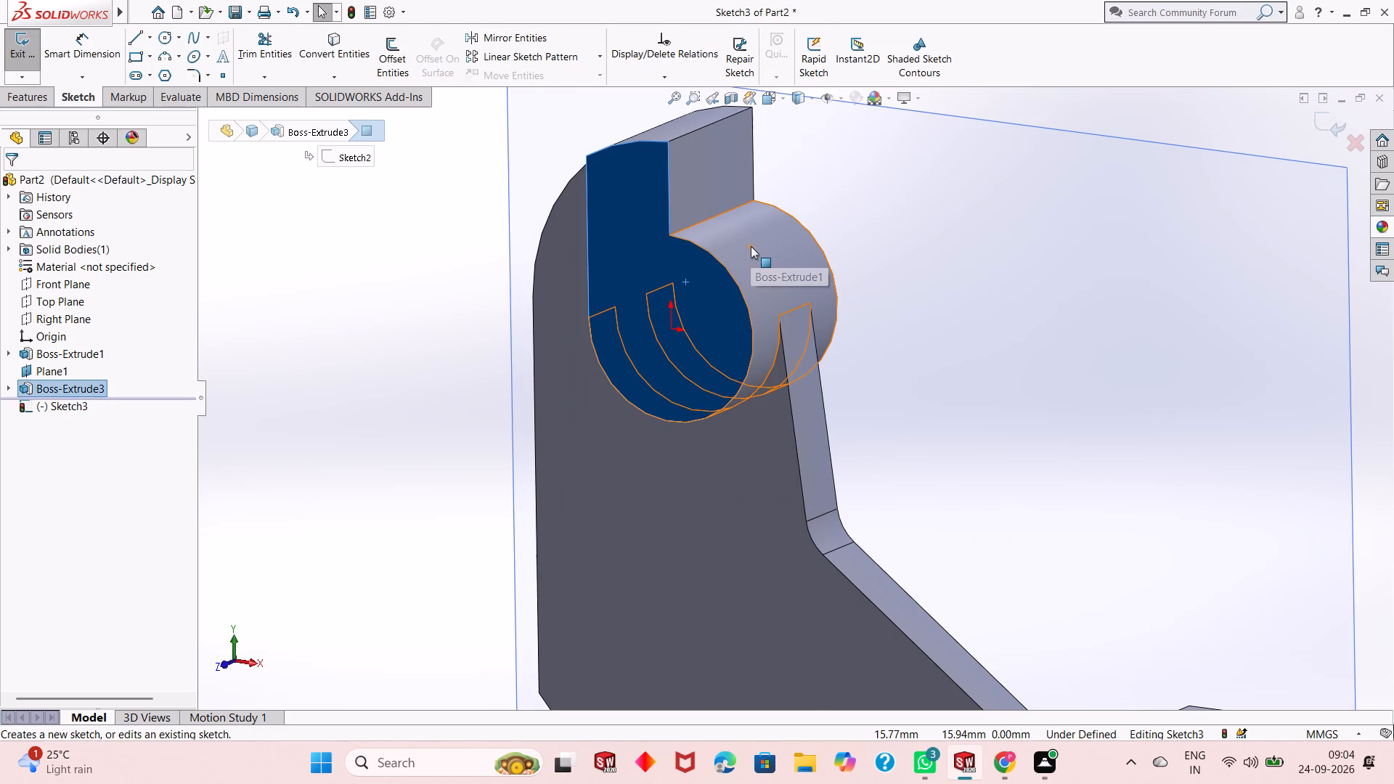
key(ctrl+8)
key(Escape)
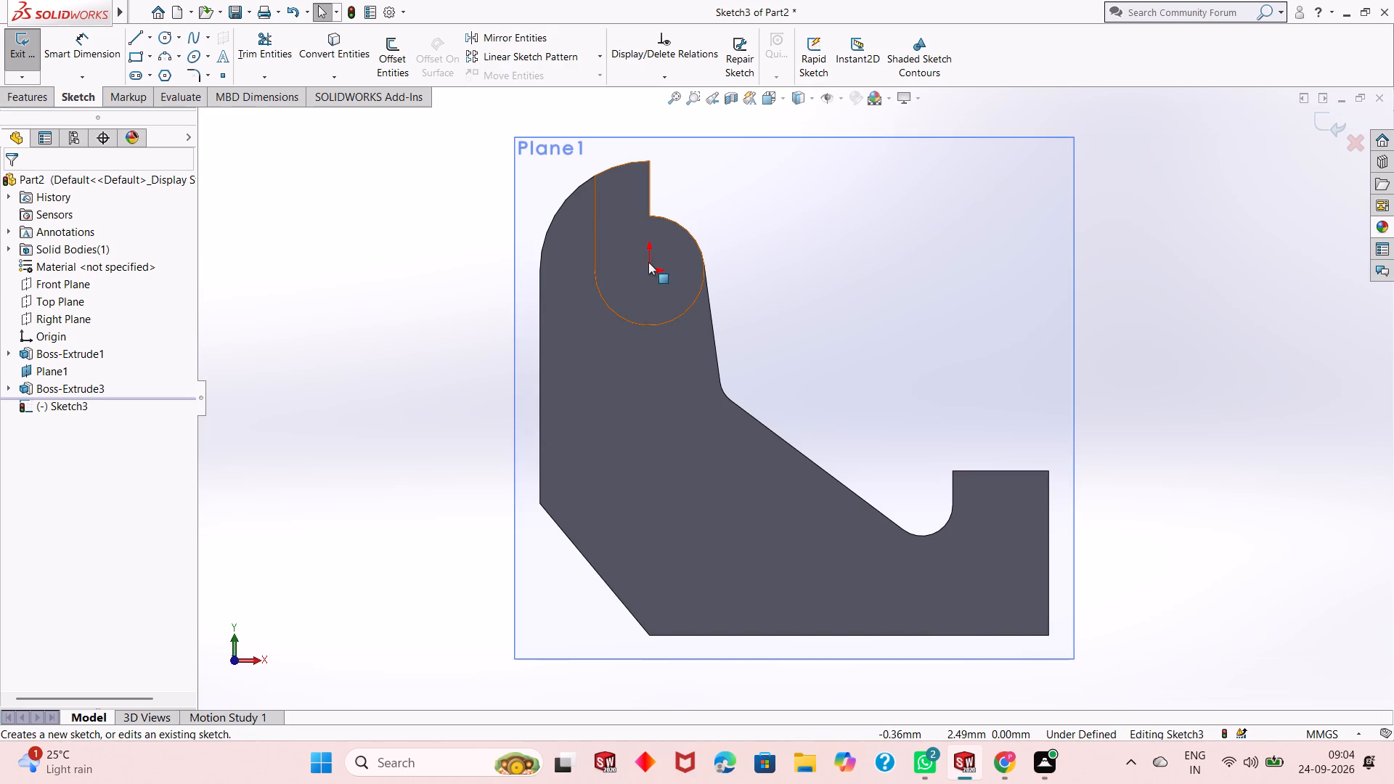
click(170, 35)
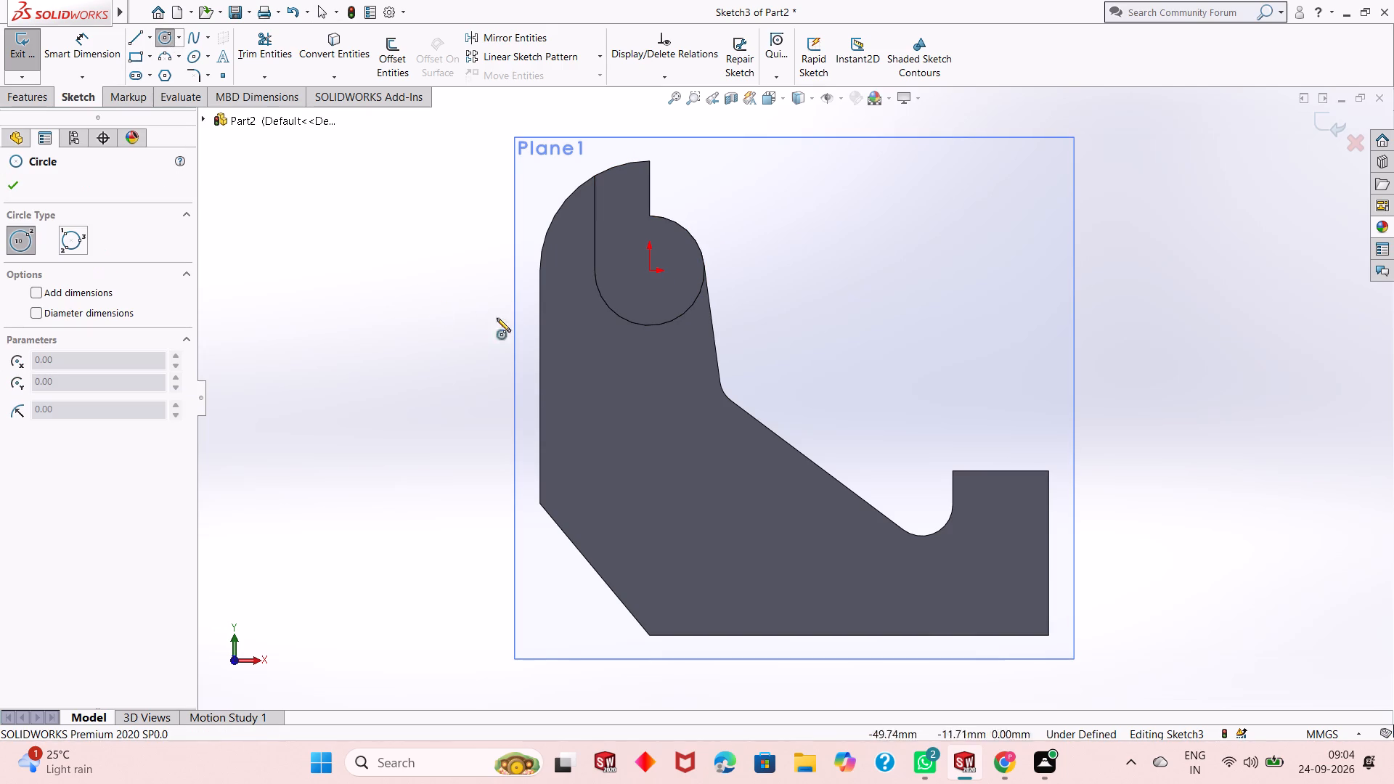
click(649, 270)
click(653, 243)
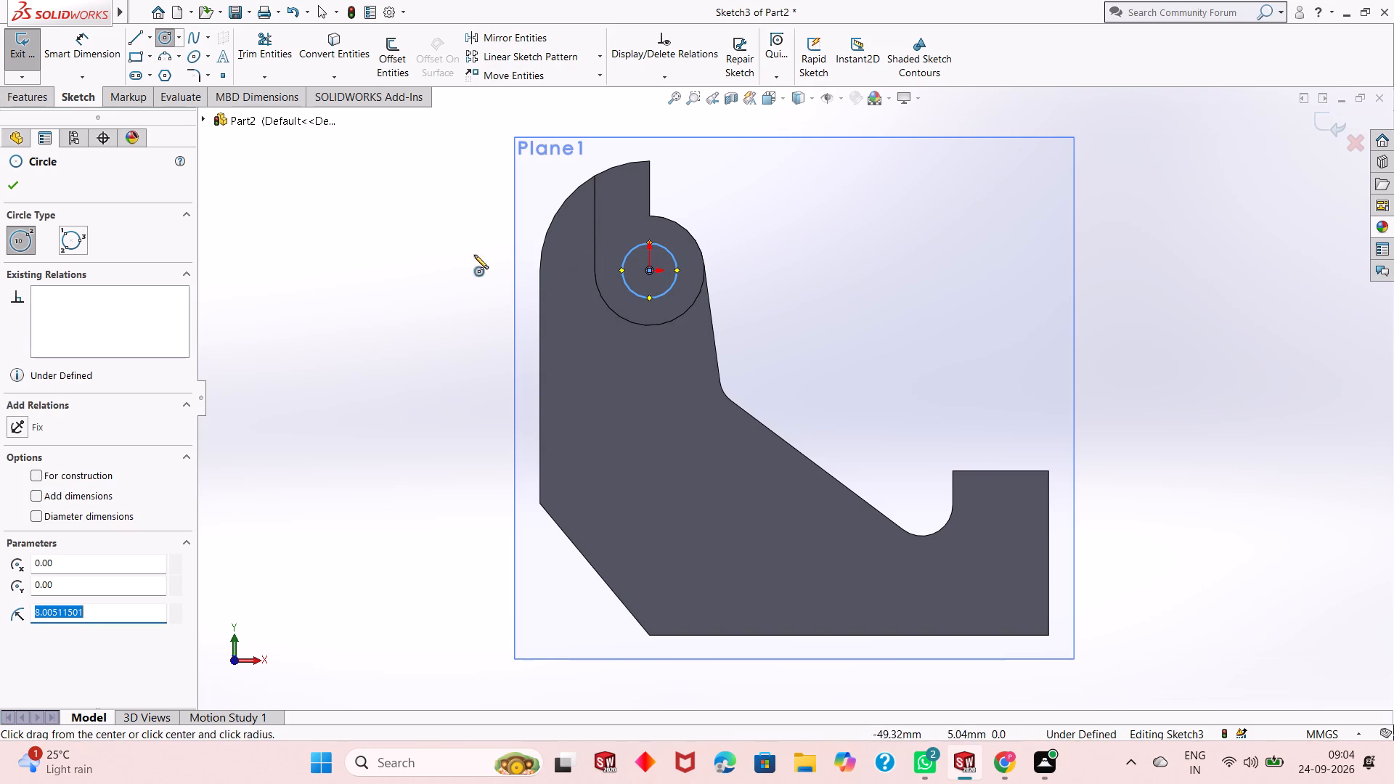
right_click(378, 253)
click(406, 267)
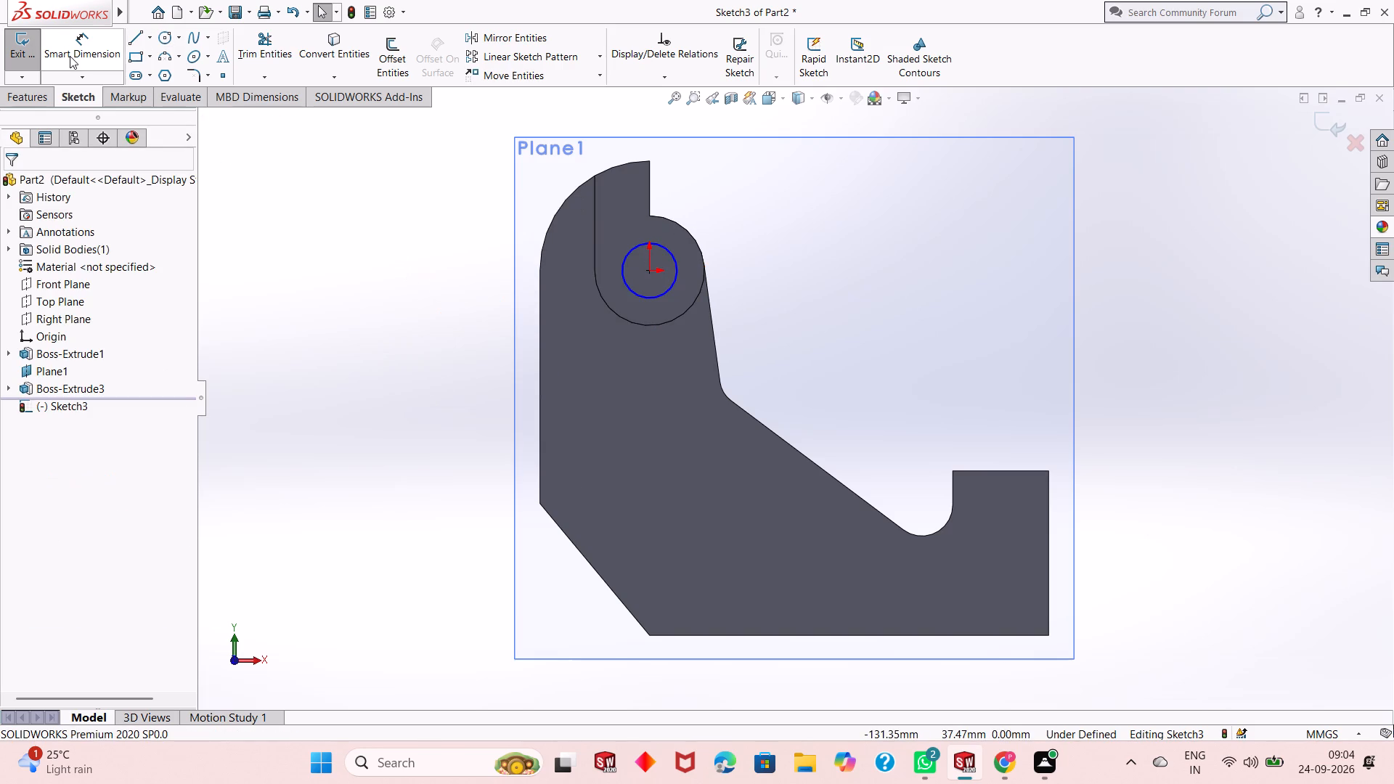
Dimension the circle on the boss face to a diameter of 18 mm.
click(70, 56)
click(635, 290)
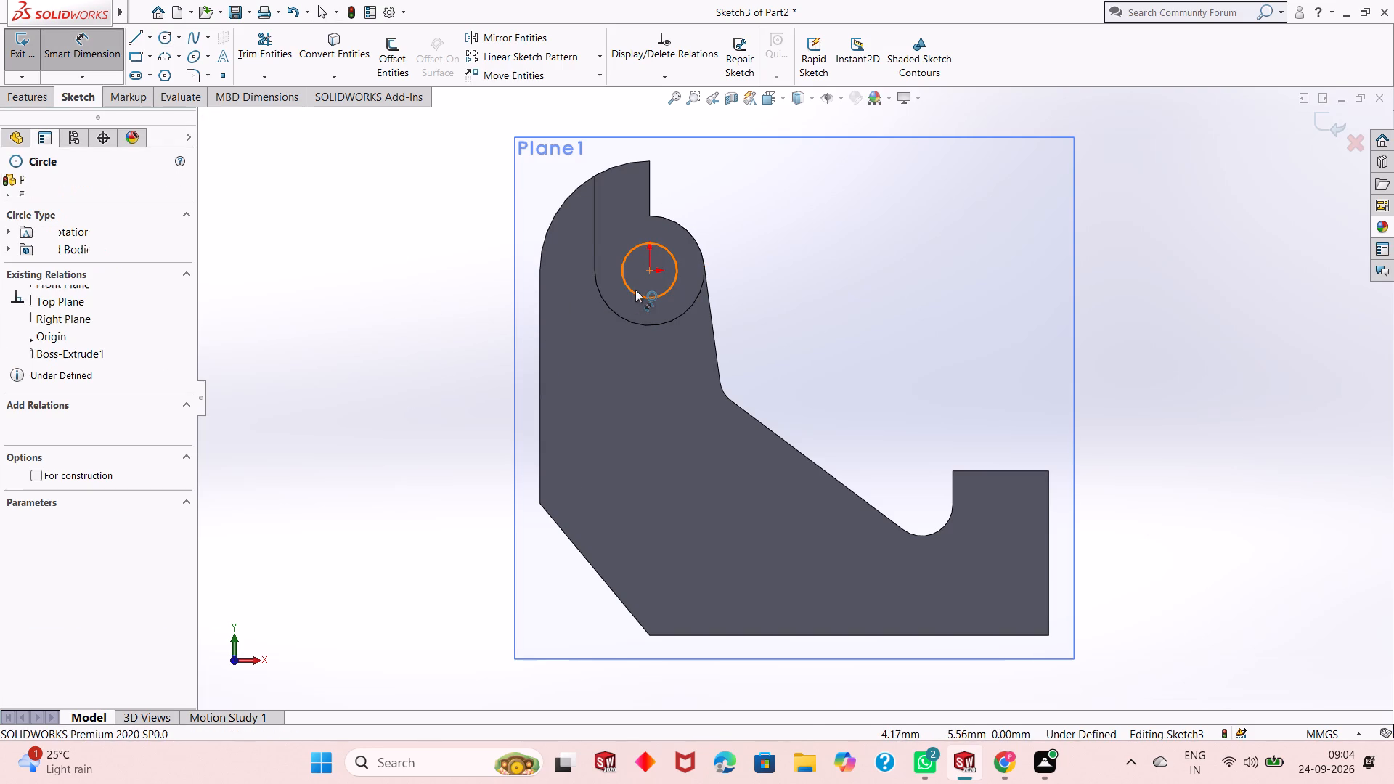
click(436, 391)
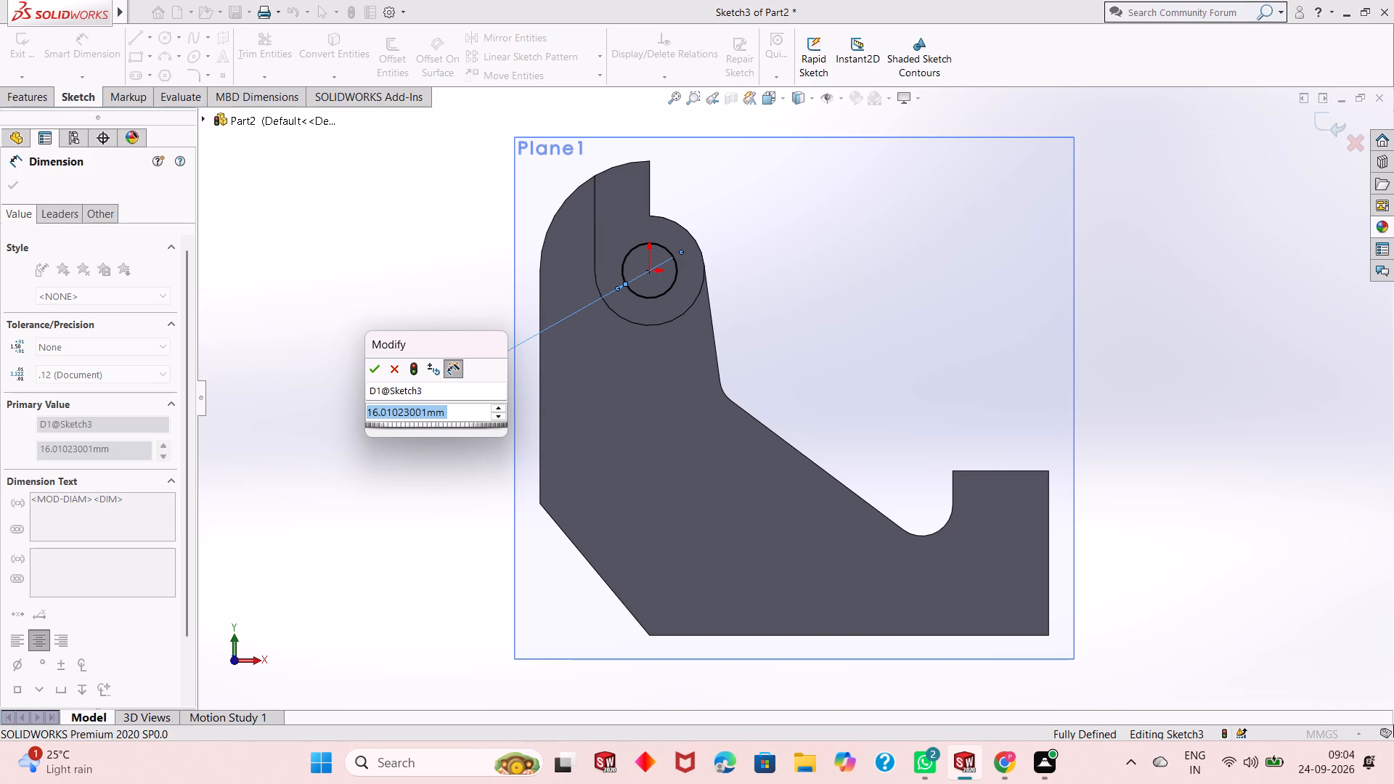
text(18)
key(Return)
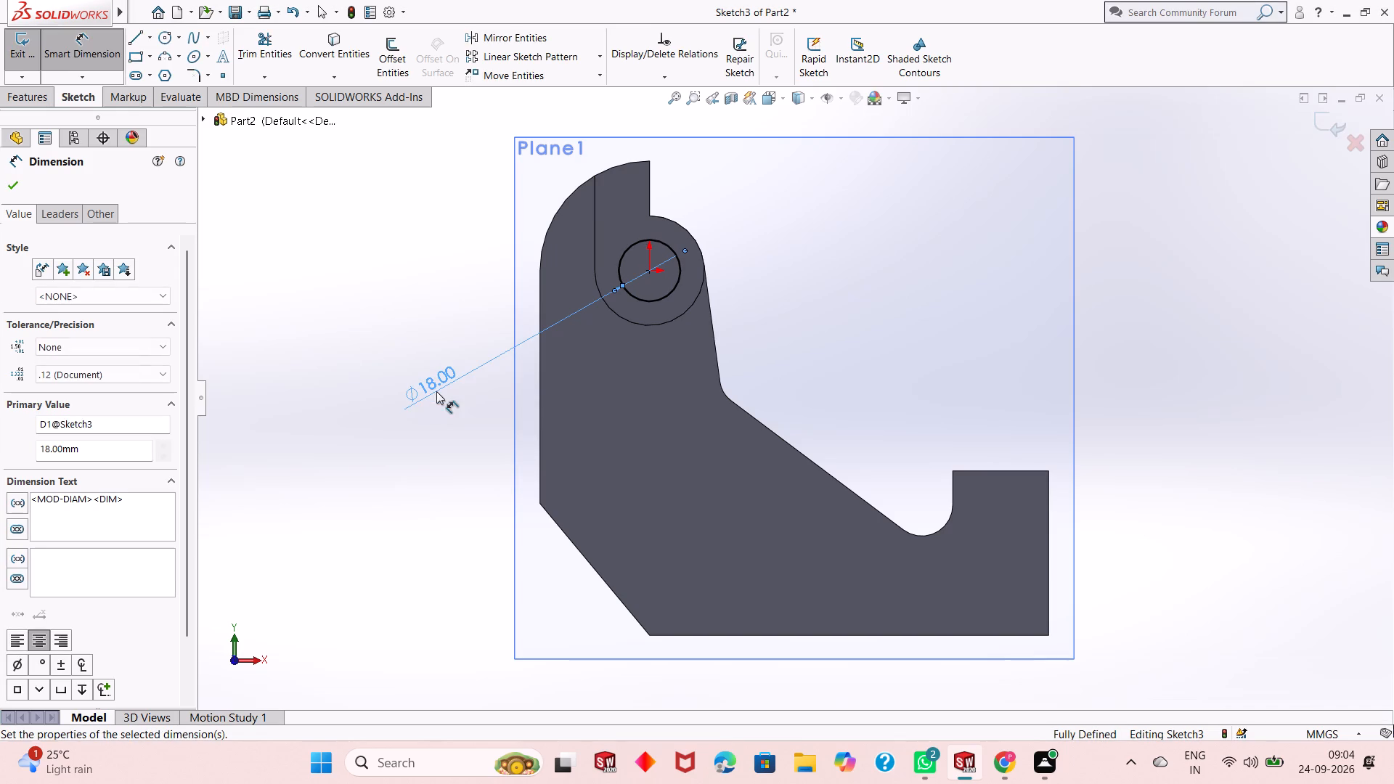
click(22, 191)
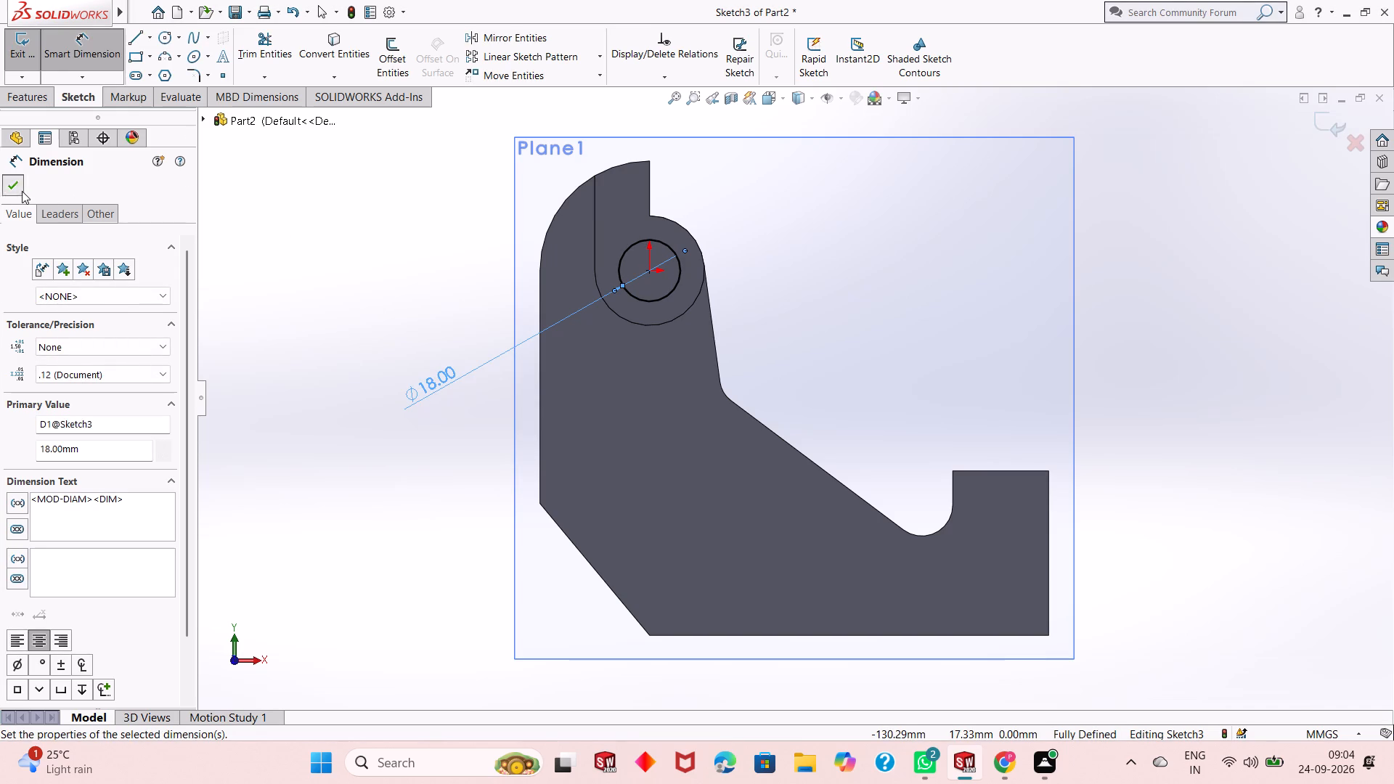
Cut-extrude the 18 mm circle through the boss with a Blind depth of 27 mm from the sketch plane.
click(37, 106)
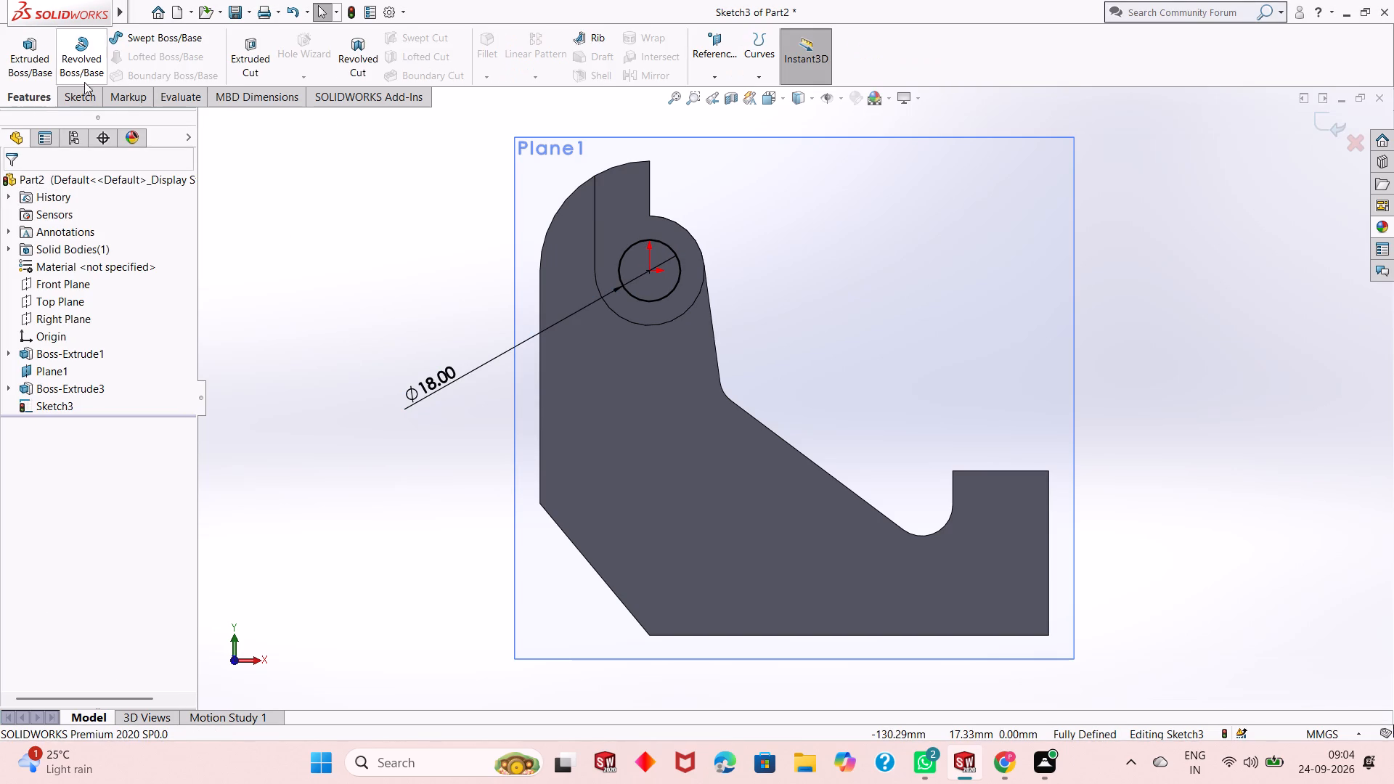
click(241, 56)
middle_drag(651, 372, 658, 369)
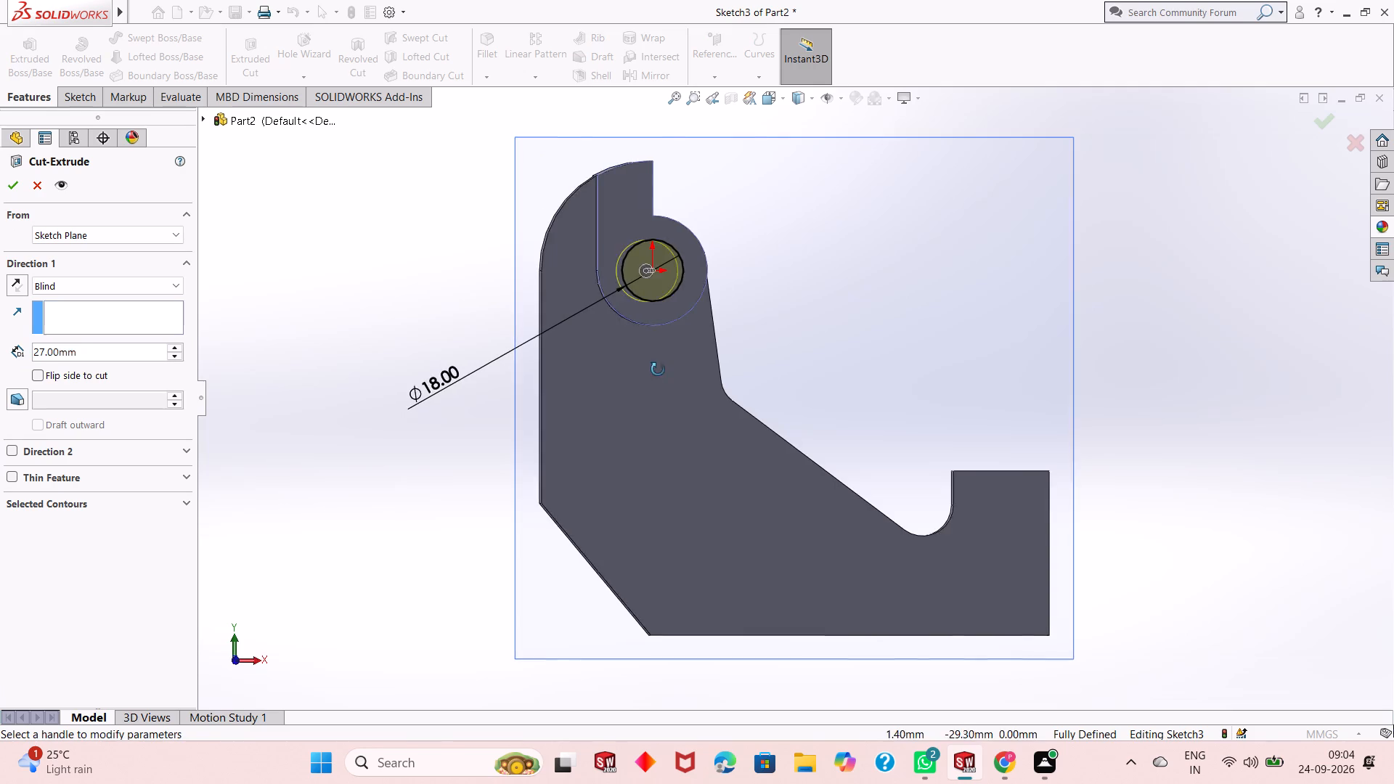
middle_drag(658, 369, 571, 391)
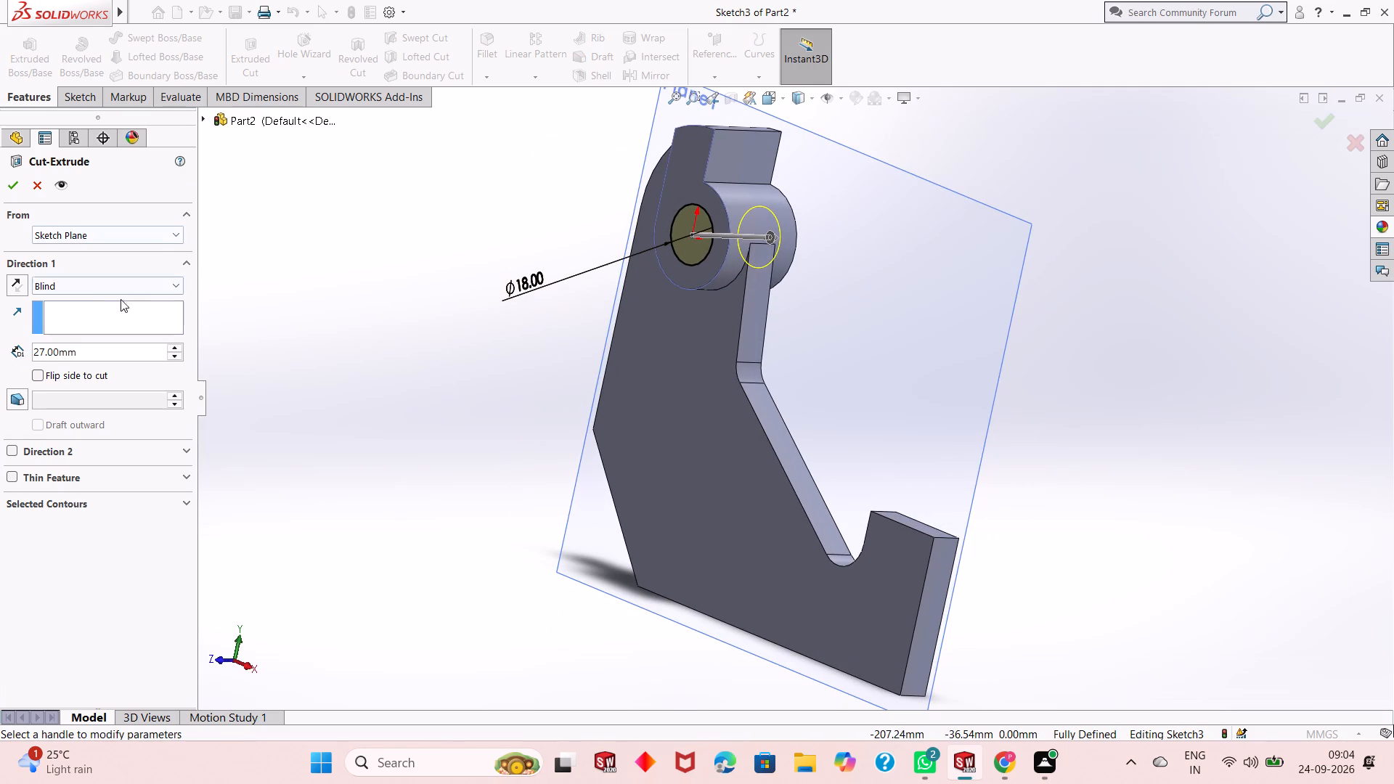
click(9, 187)
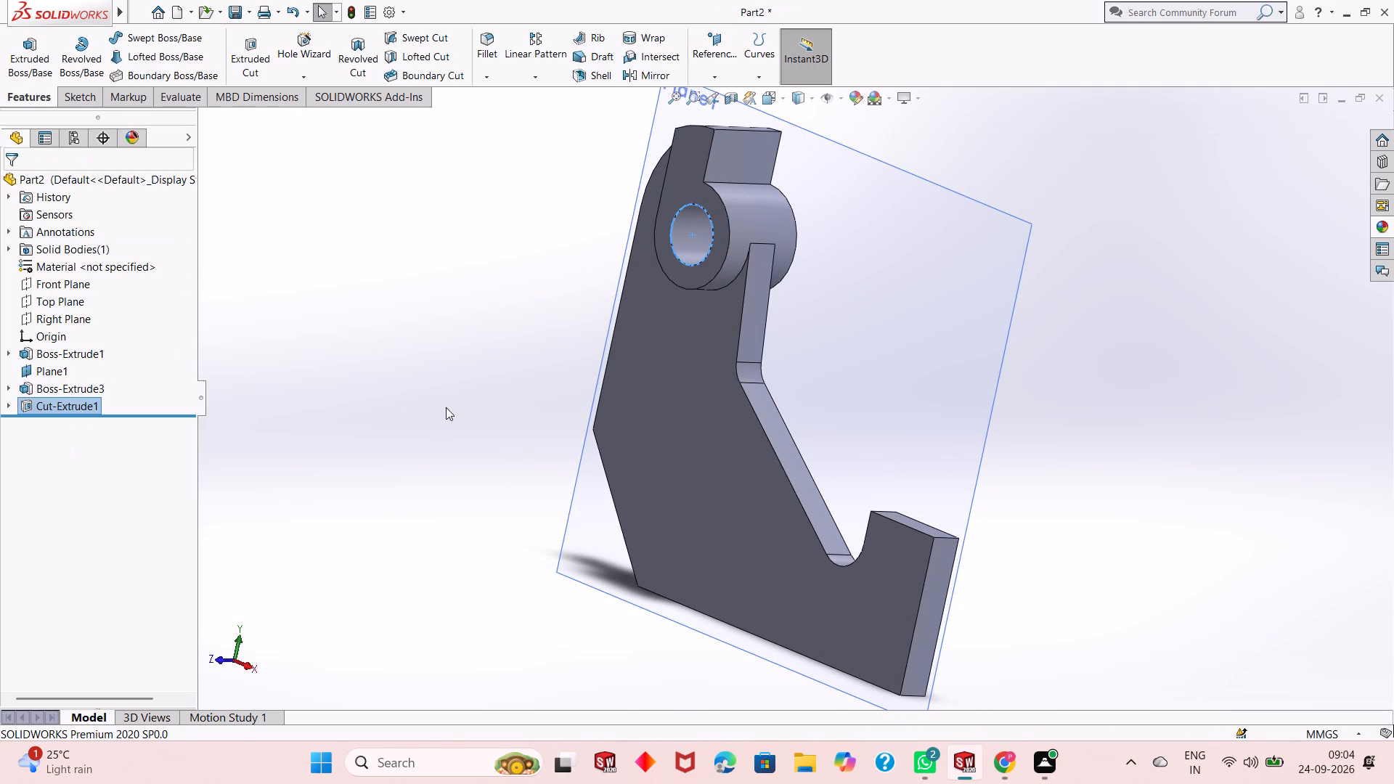
click(446, 407)
Examine the hole through the boss and the overall bracket shape from several angles.
middle_drag(605, 383, 597, 342)
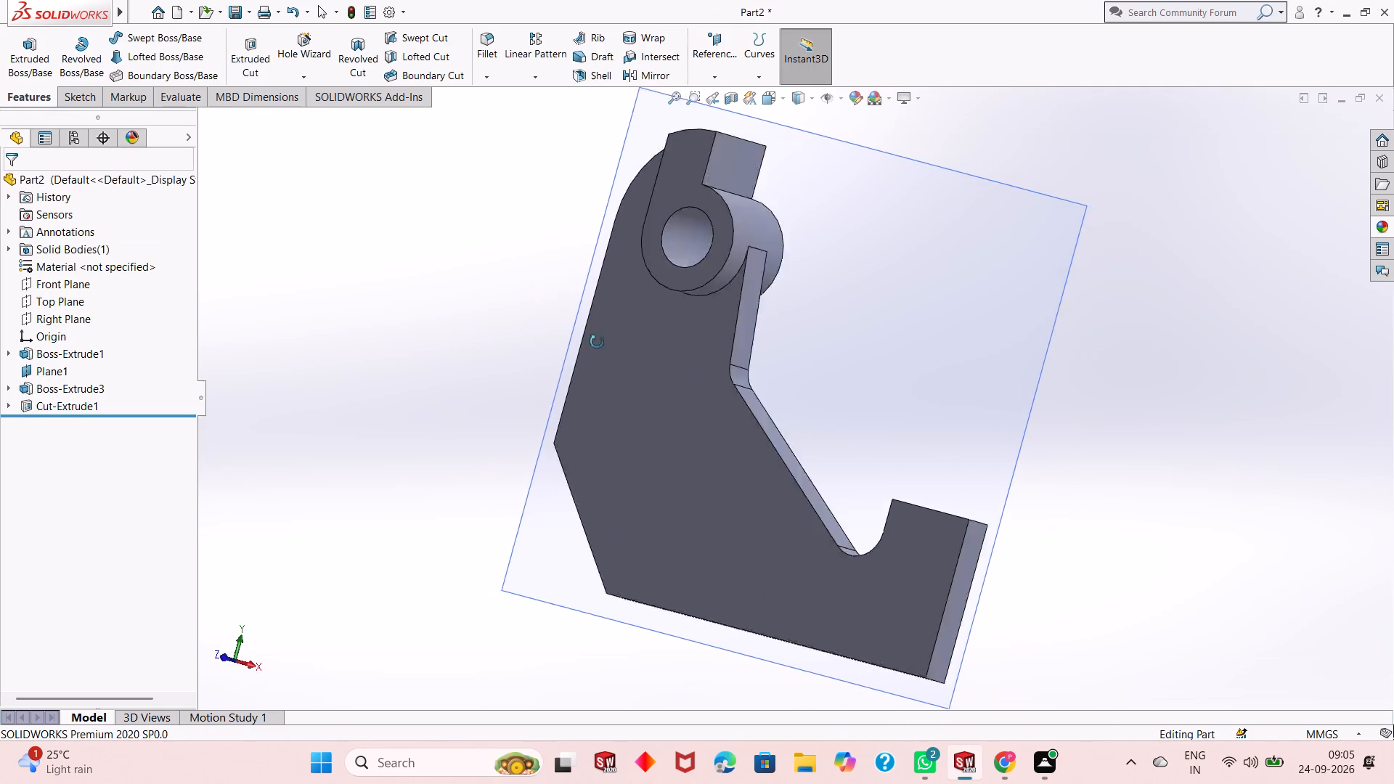
middle_drag(597, 342, 688, 302)
scroll(549, 296, down, 1)
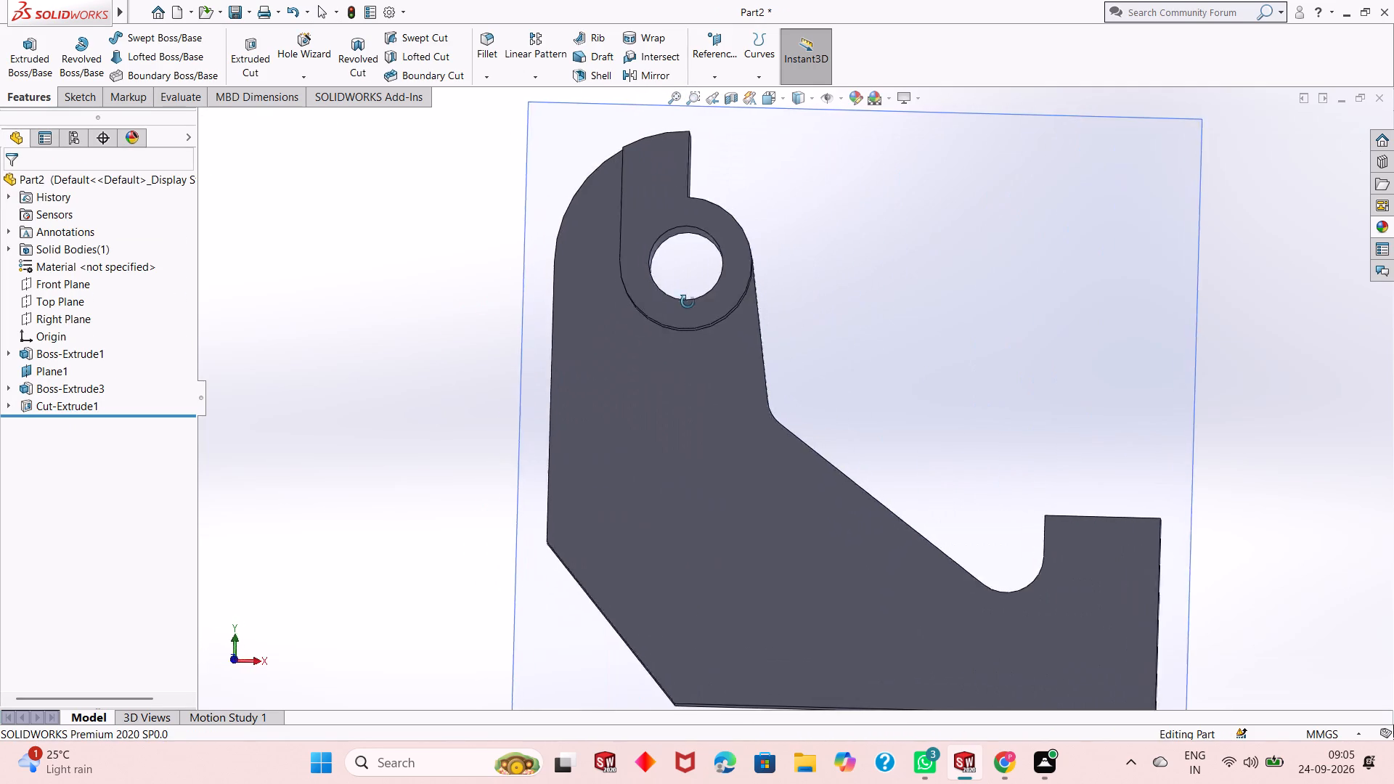
middle_drag(688, 302, 766, 350)
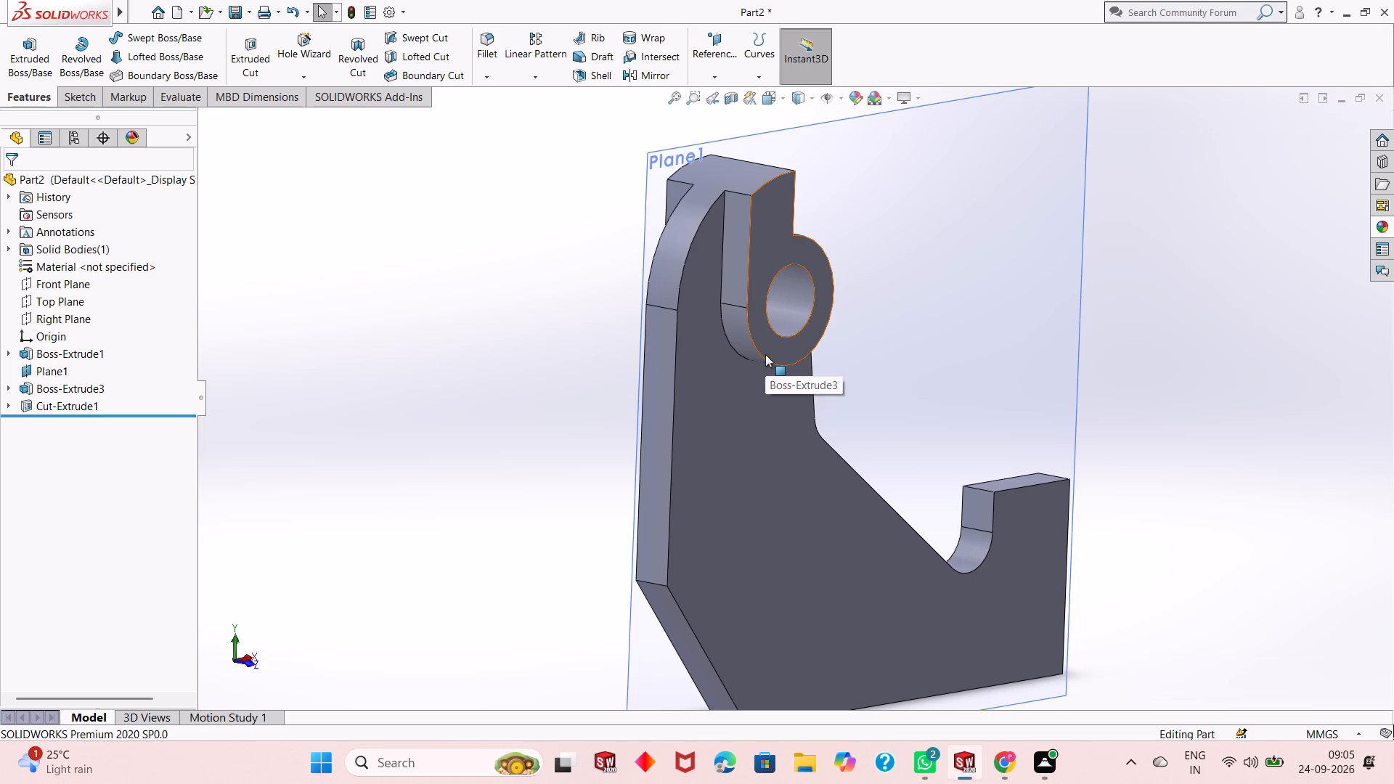
scroll(862, 552, up, 1)
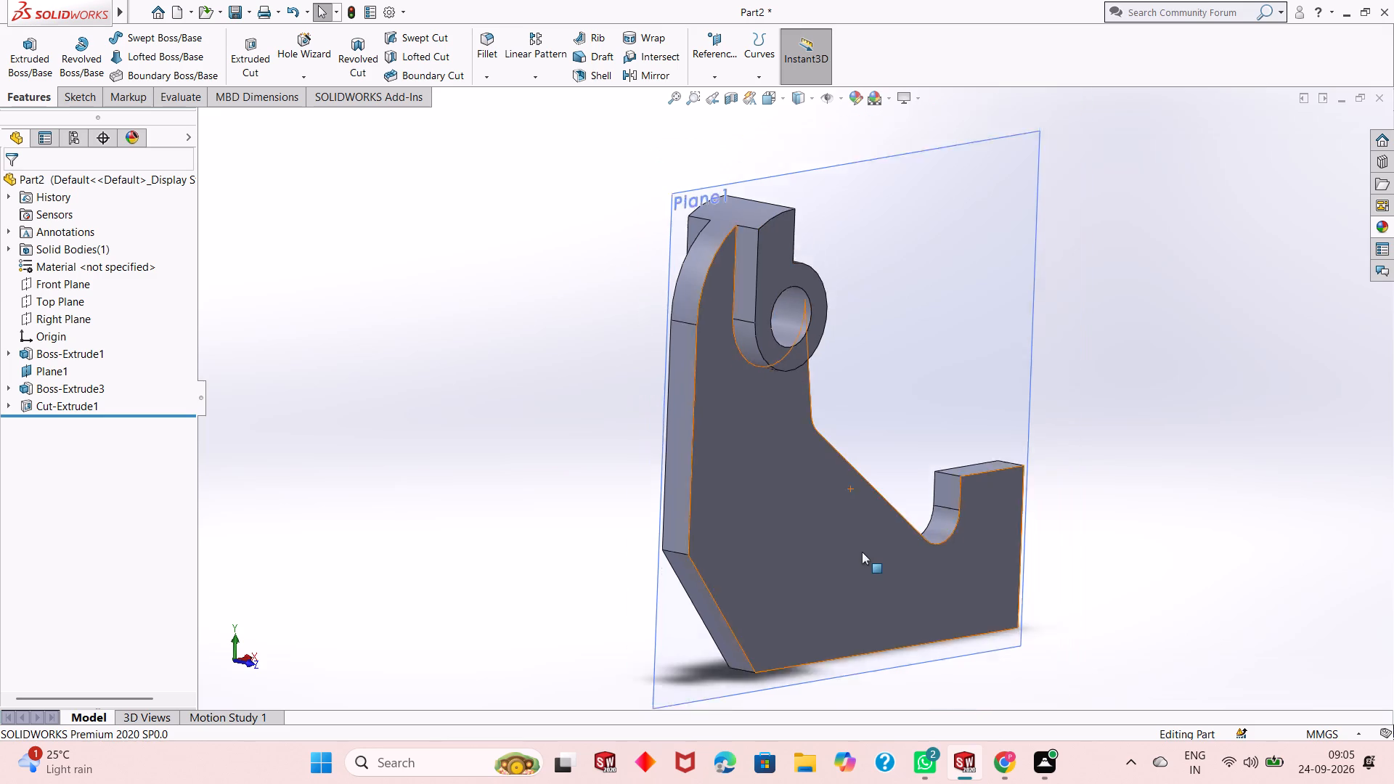
scroll(862, 552, up, 2)
scroll(820, 430, up, 1)
scroll(791, 342, down, 3)
scroll(799, 469, up, 1)
middle_drag(839, 567, 826, 539)
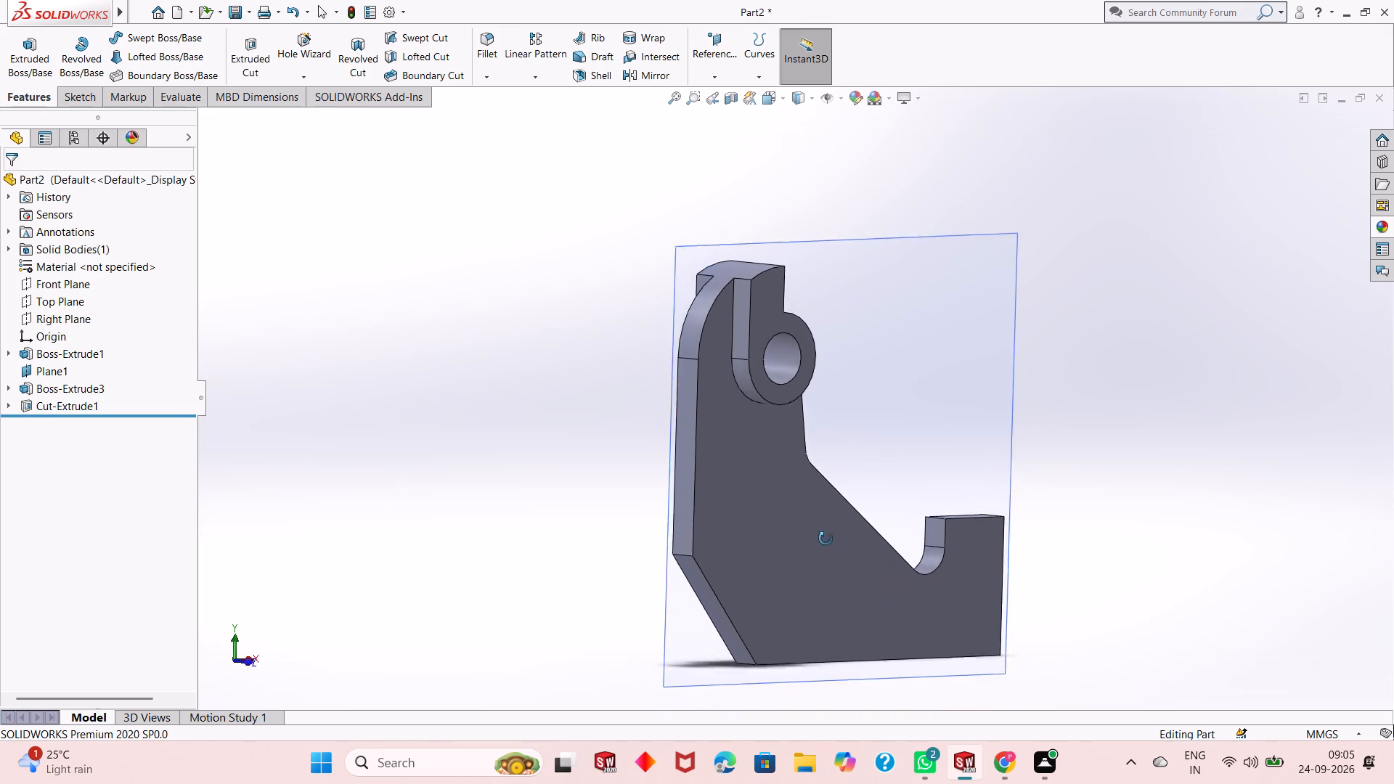
middle_drag(826, 539, 765, 574)
scroll(765, 574, up, 1)
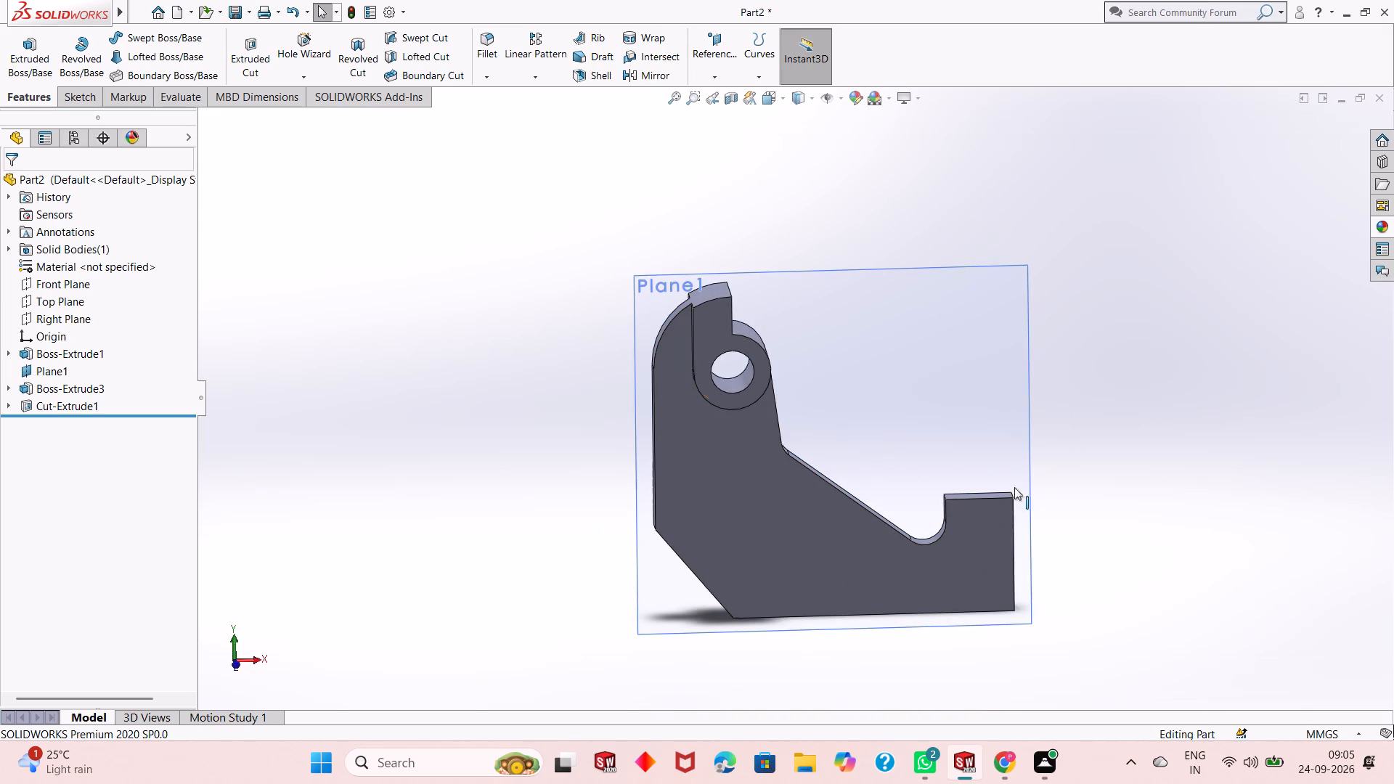
On Plane1, sketch a circle of about 31 mm diameter centred 68 mm directly below the origin, level with the chamfer's upper corner.
right_click(986, 347)
click(1016, 326)
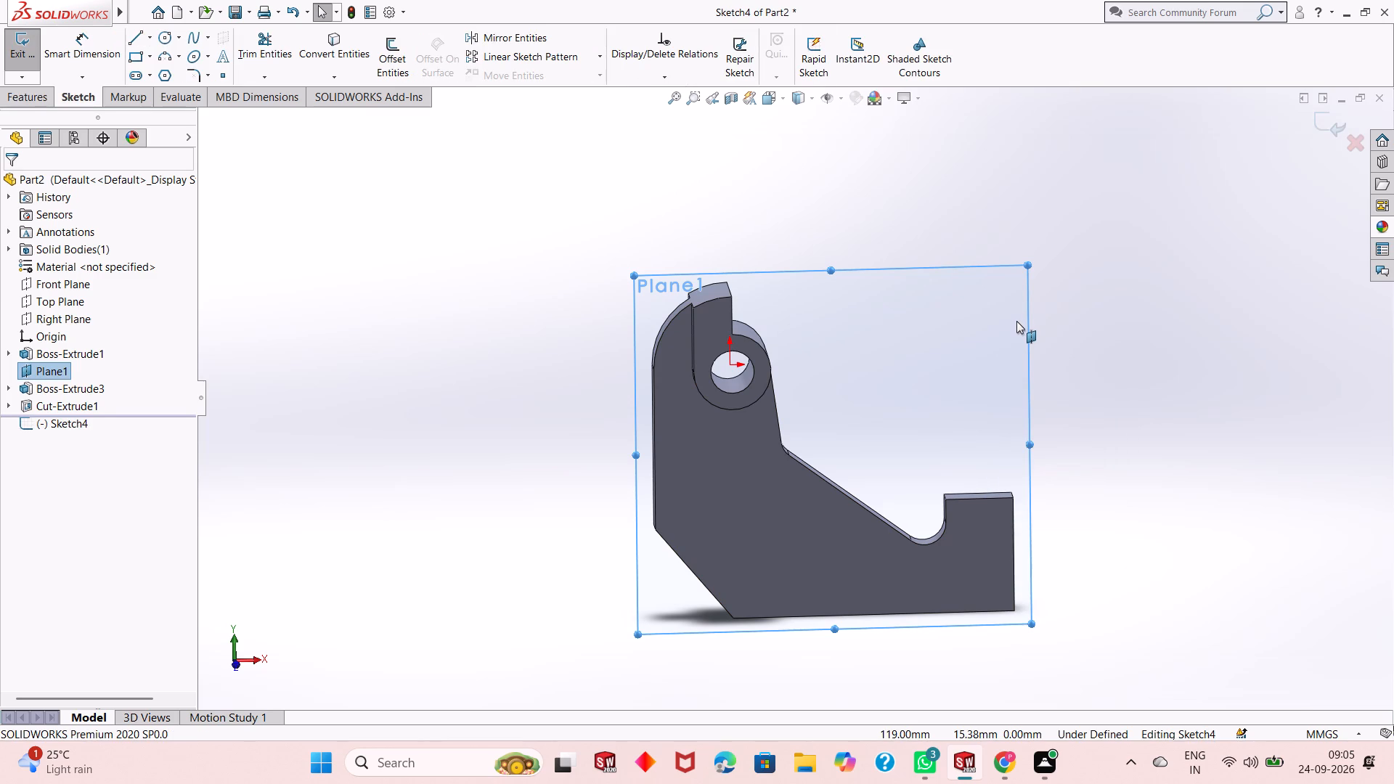
key(ctrl+8)
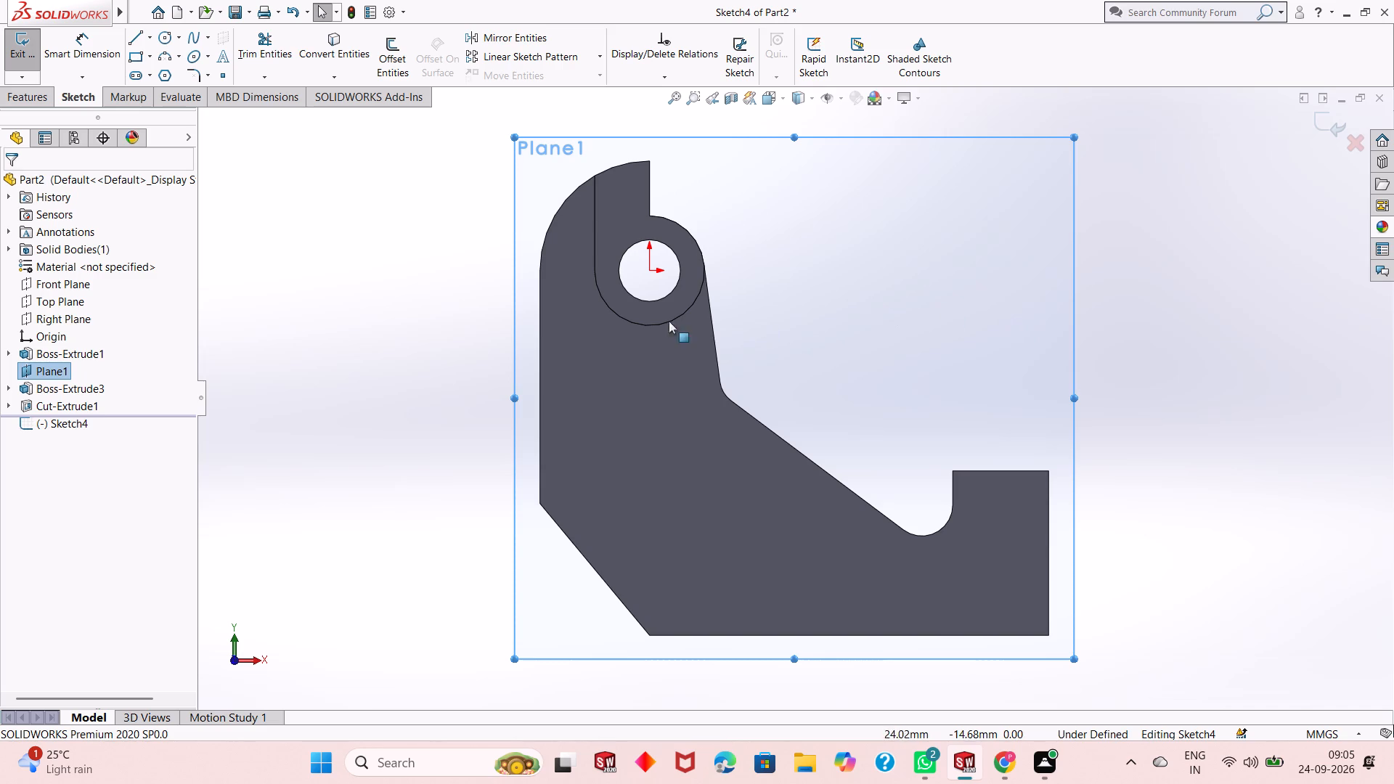
scroll(639, 332, down, 2)
scroll(637, 406, up, 1)
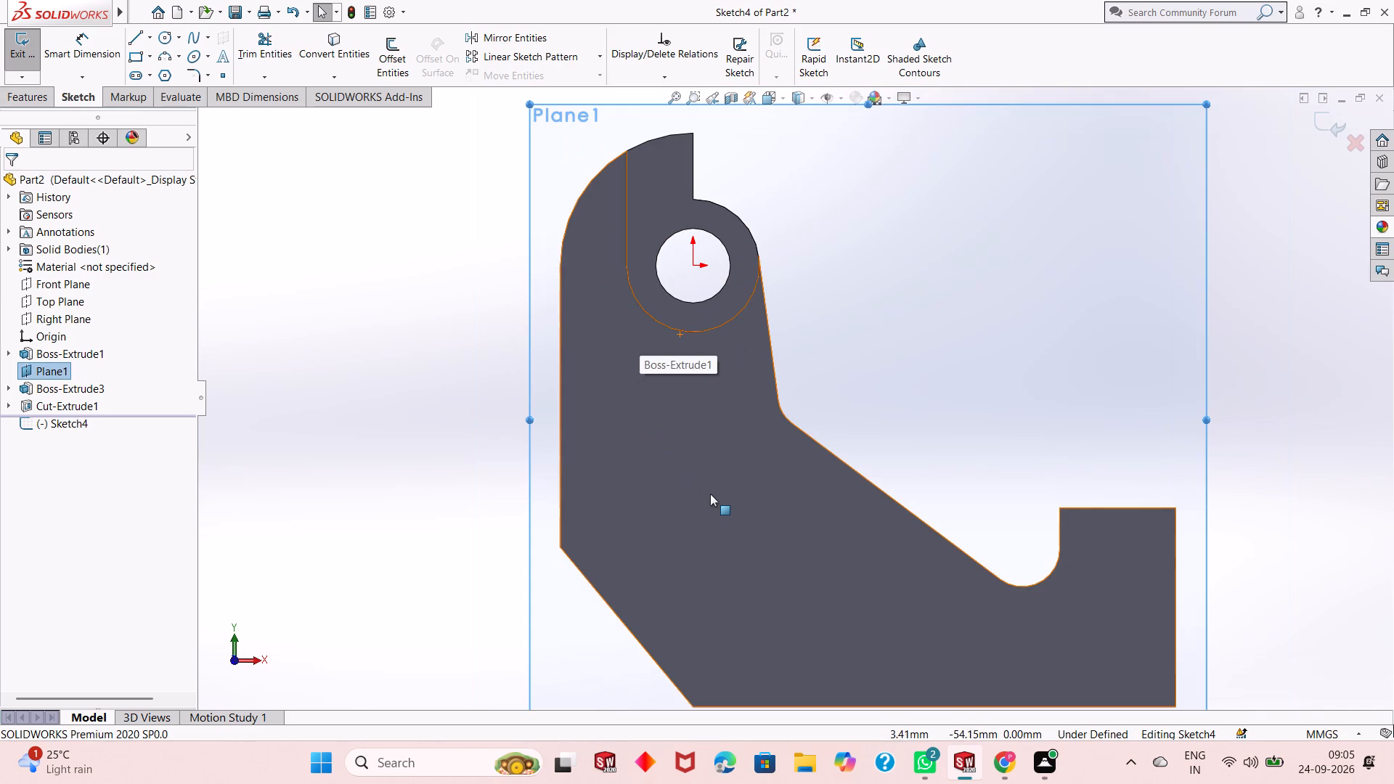
scroll(712, 497, down, 1)
scroll(712, 497, up, 3)
scroll(806, 524, down, 1)
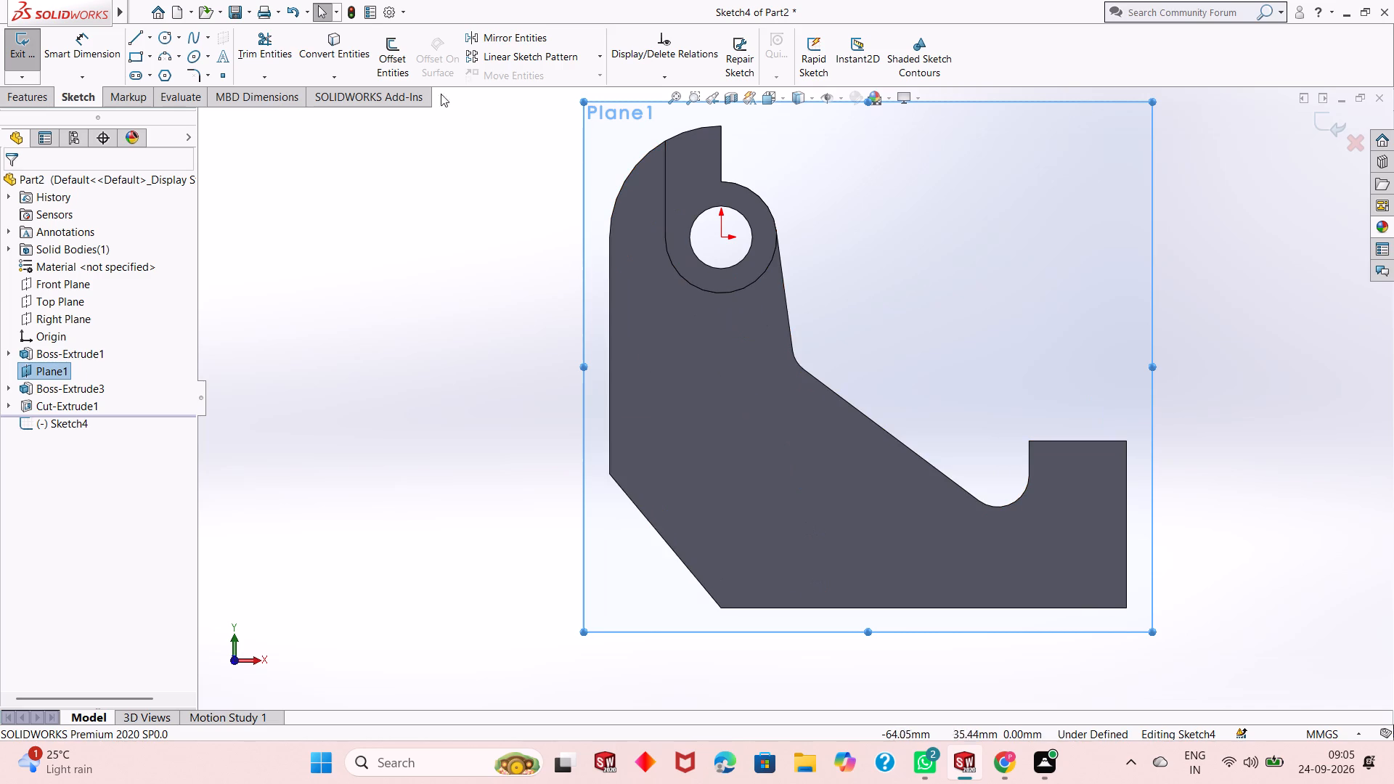
click(158, 44)
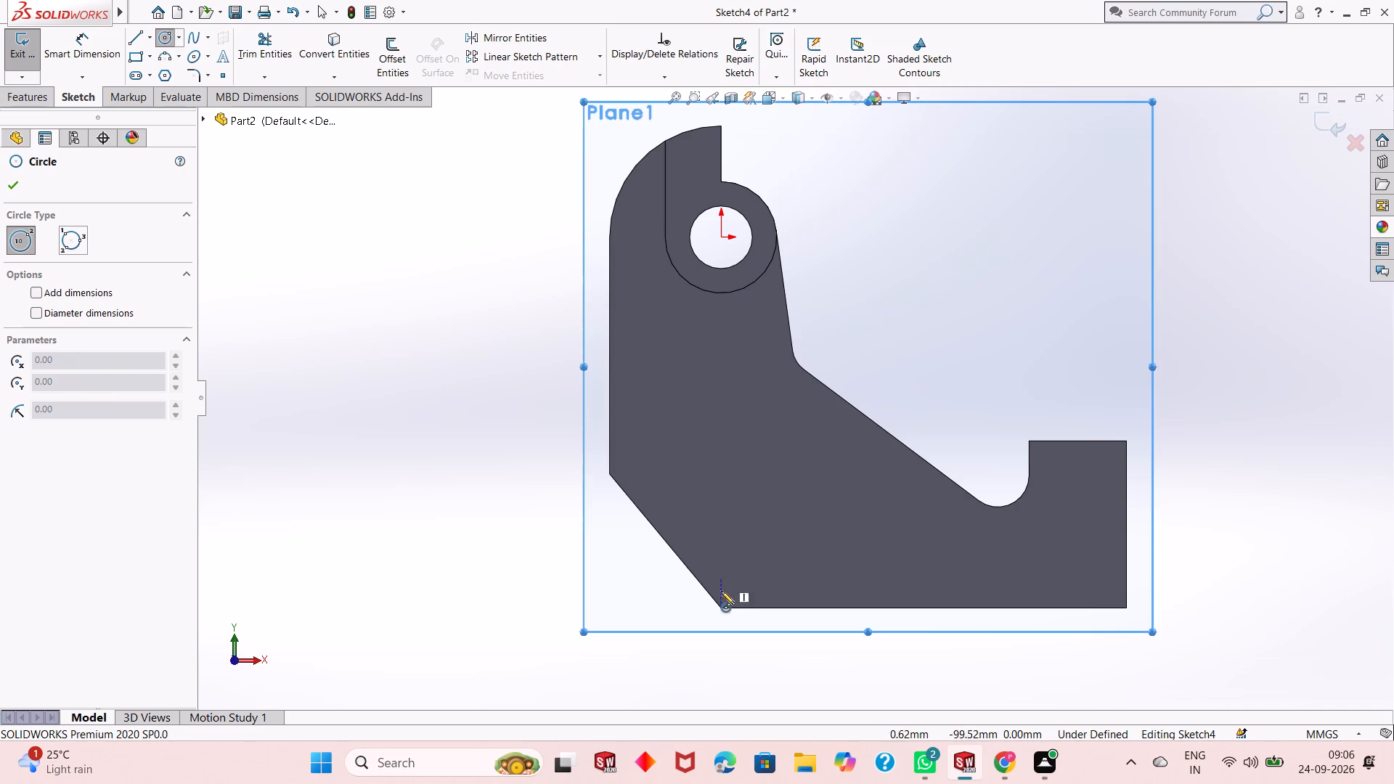
scroll(717, 605, down, 2)
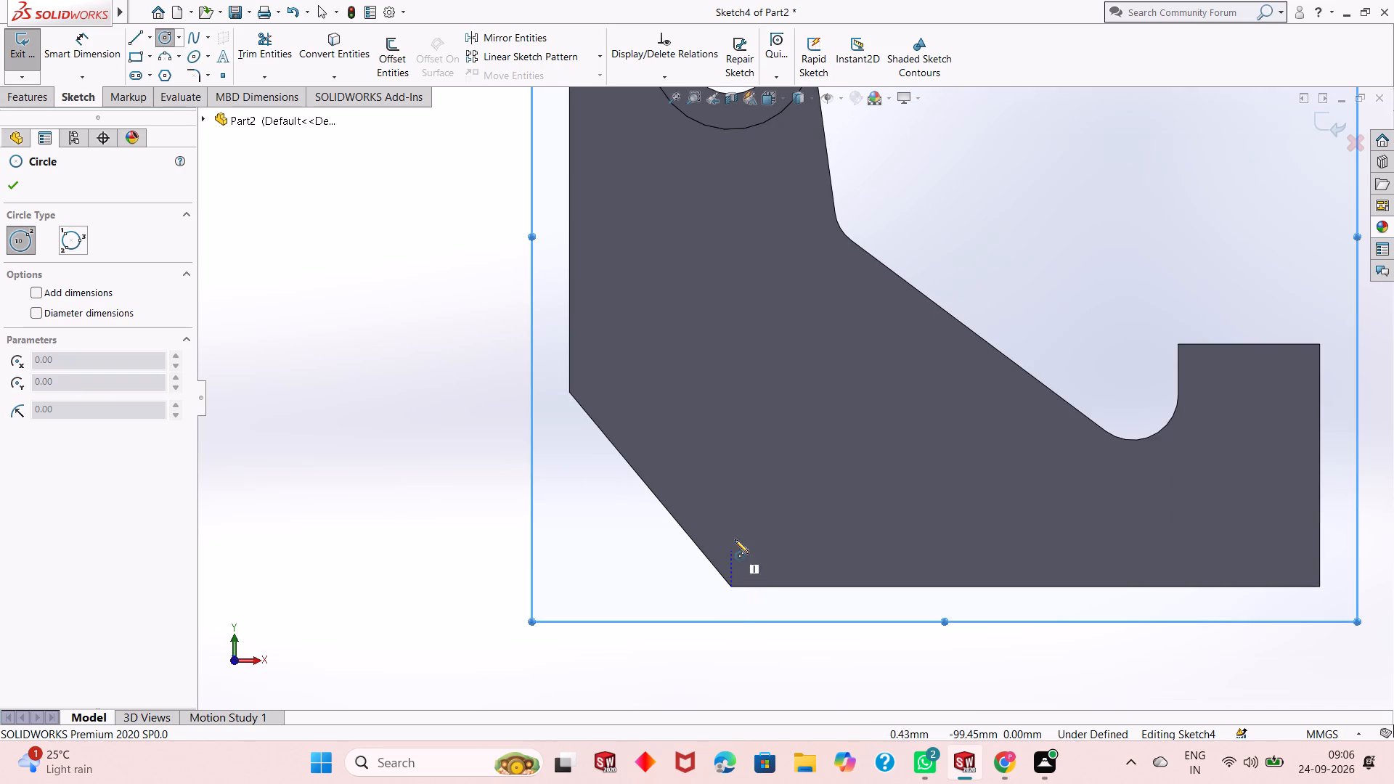
click(730, 395)
click(766, 323)
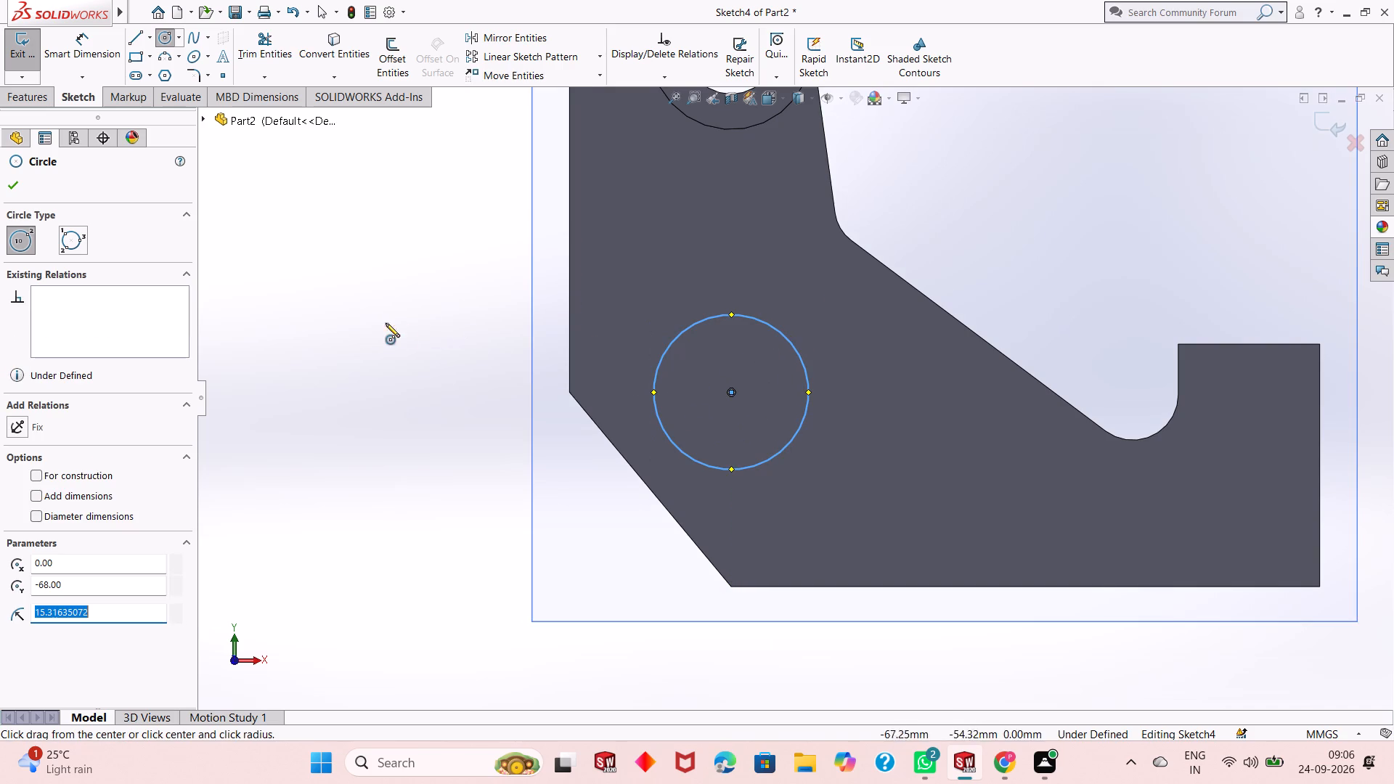
right_click(371, 322)
click(436, 328)
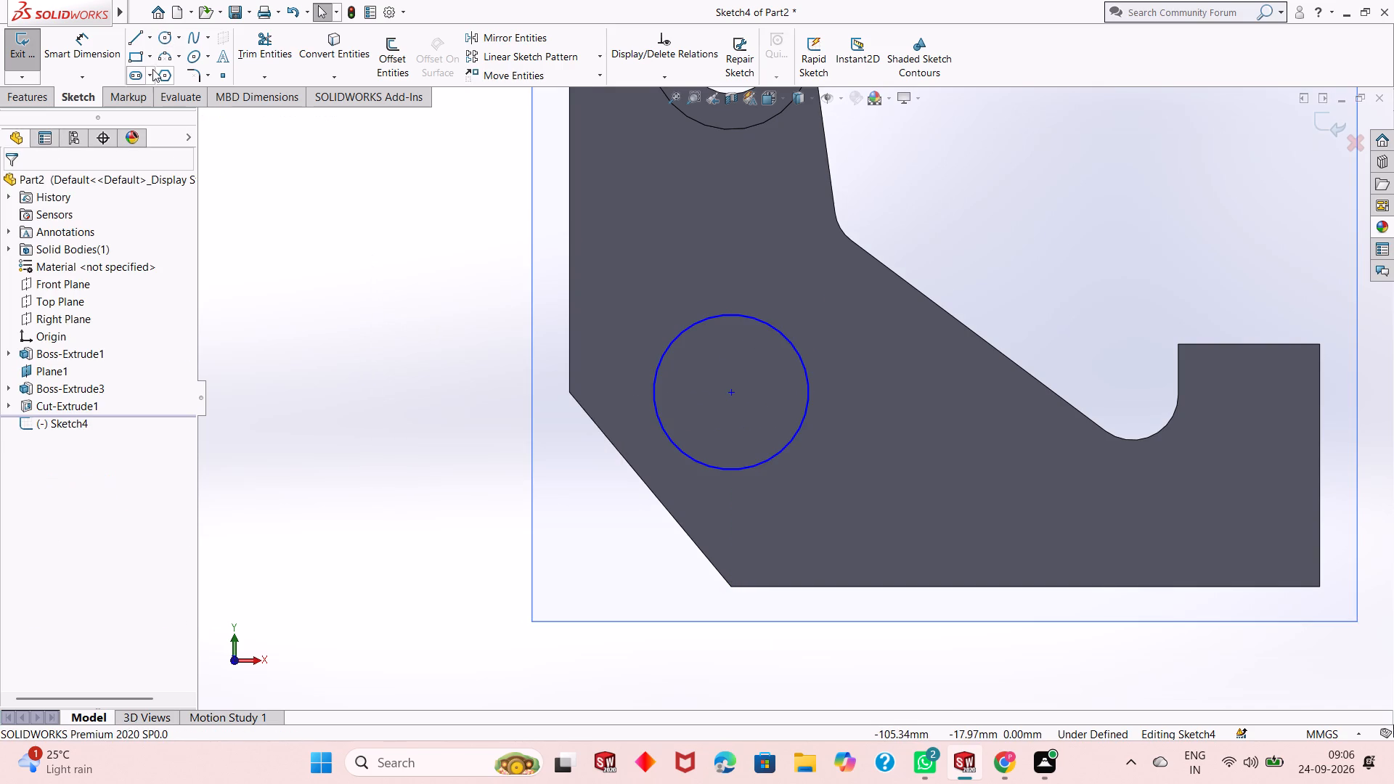
Dimension the new circle in the lower part of the profile to a diameter of 40 mm.
click(118, 51)
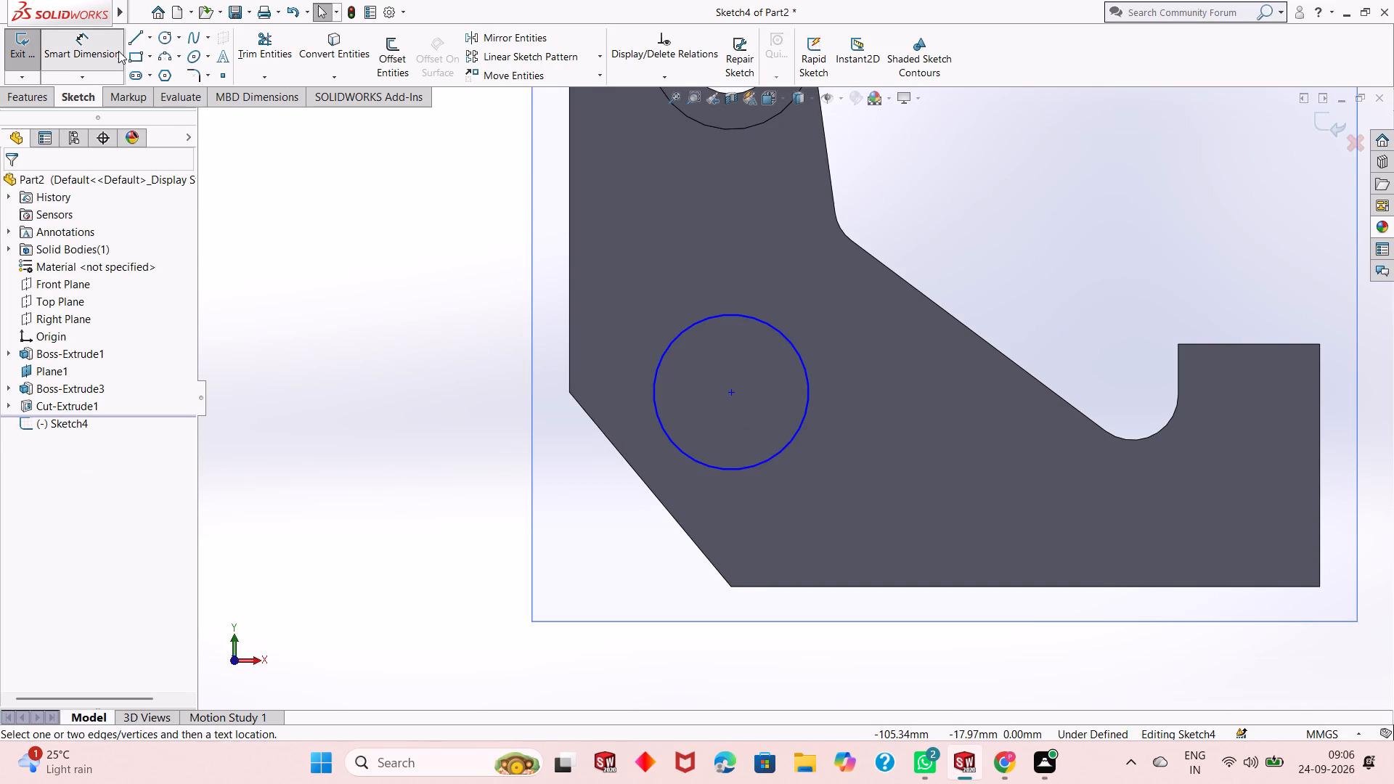
click(688, 460)
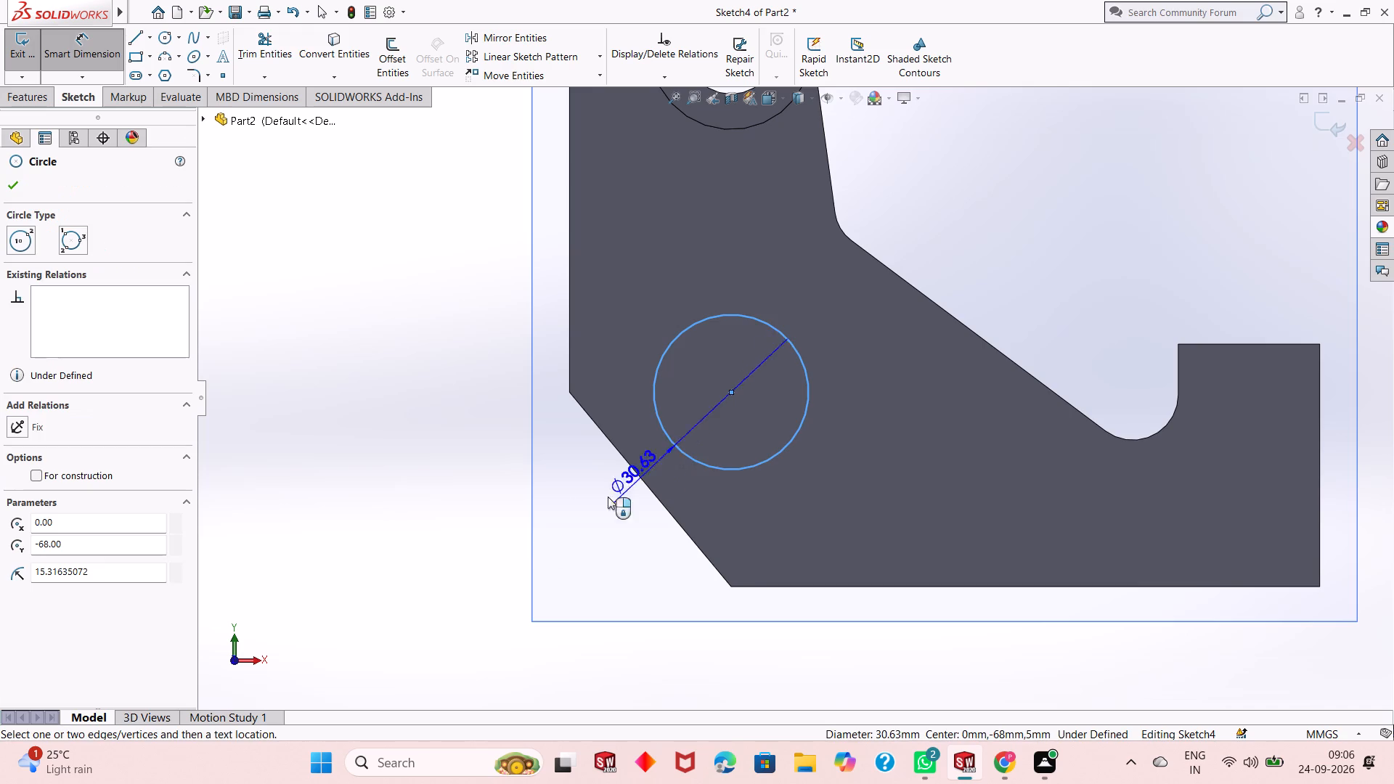
click(428, 632)
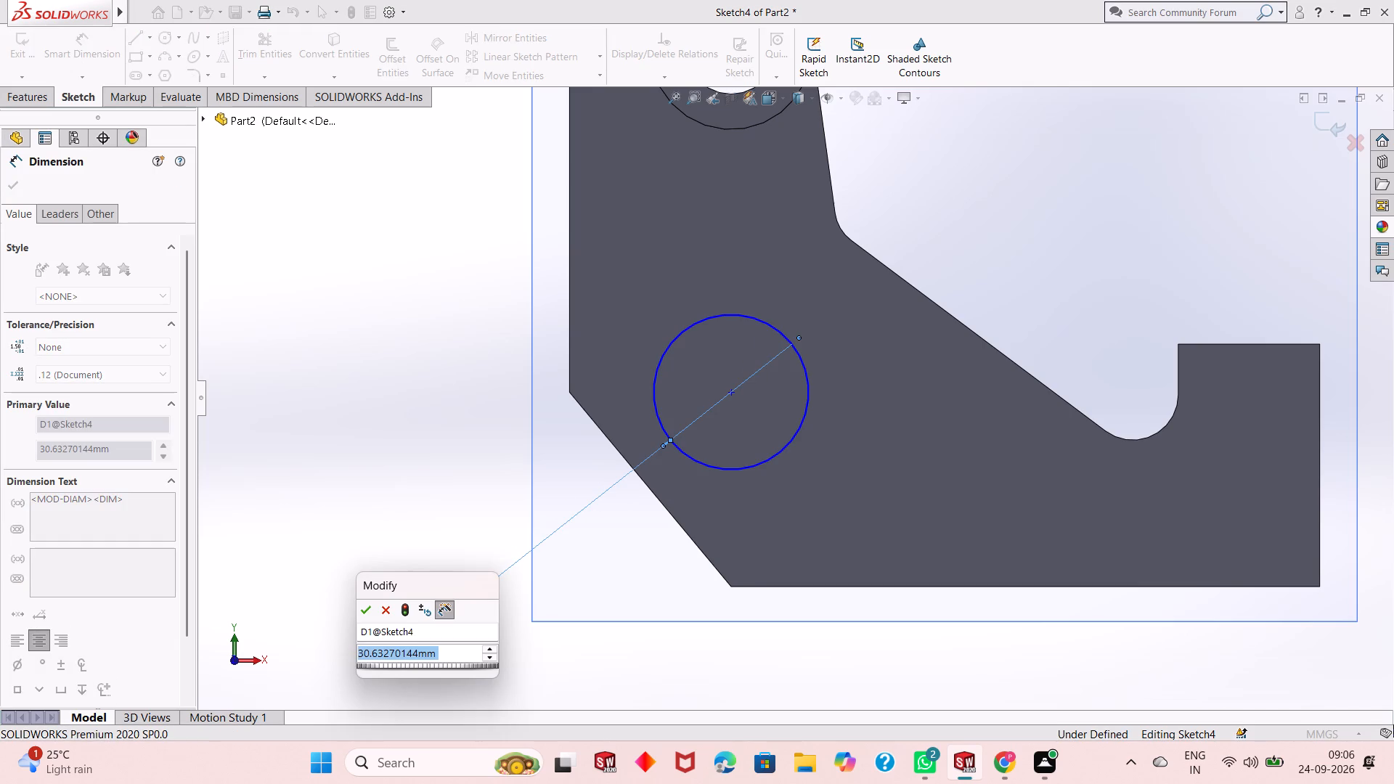
text(40)
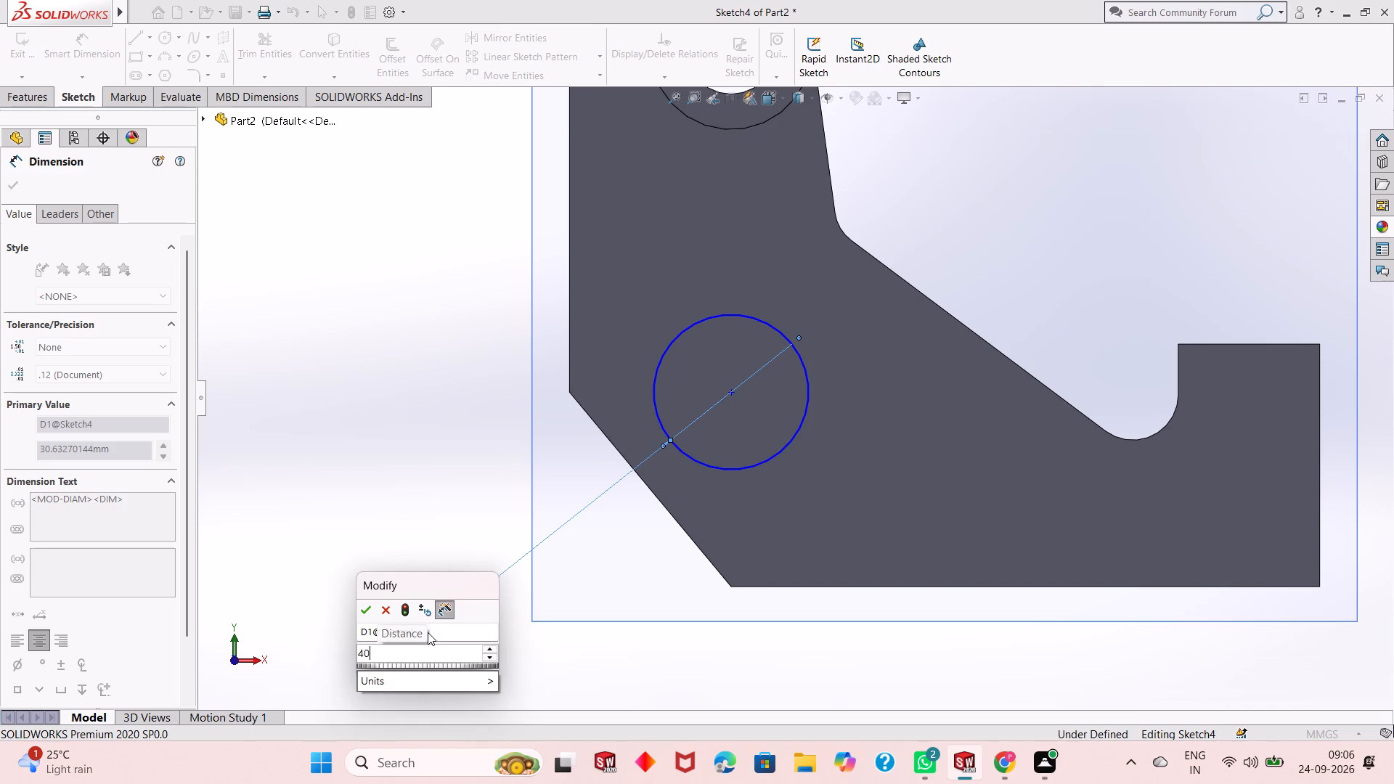
key(Return)
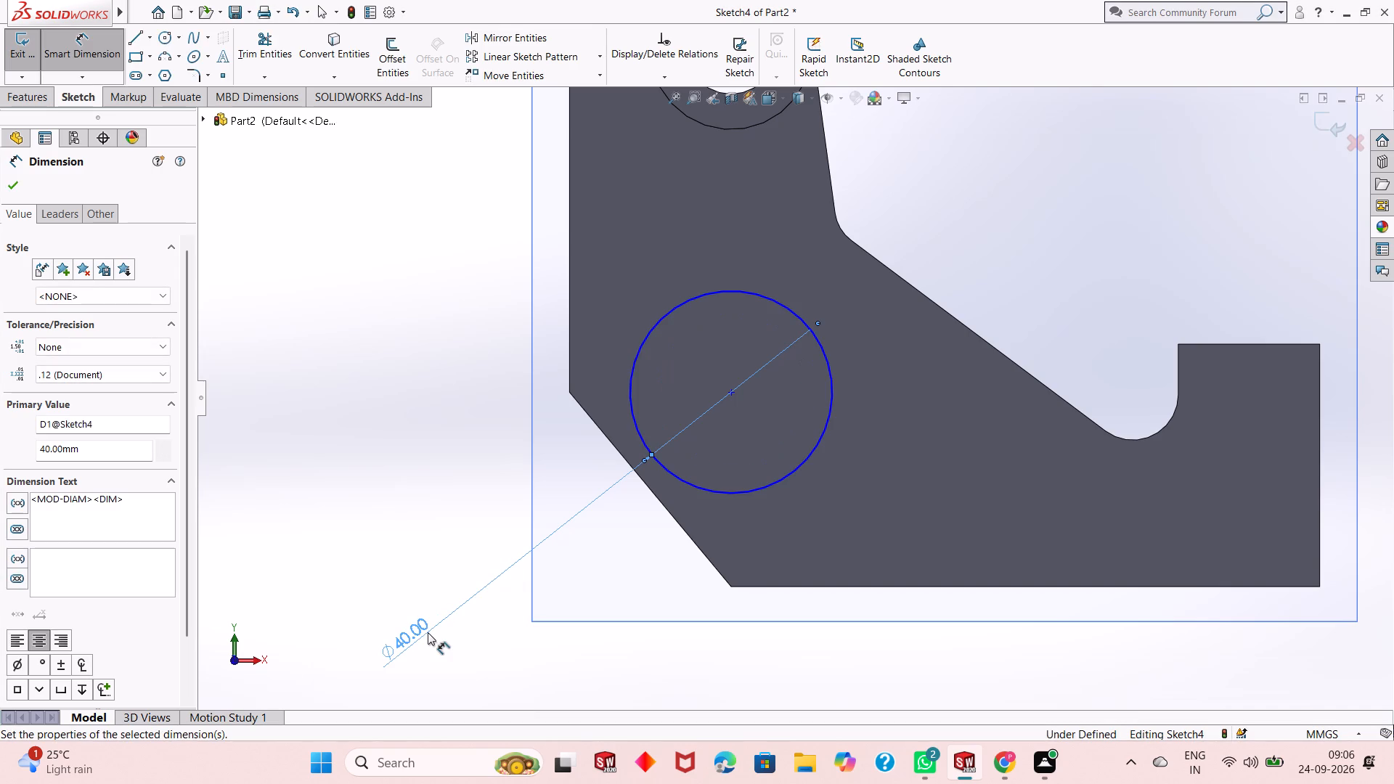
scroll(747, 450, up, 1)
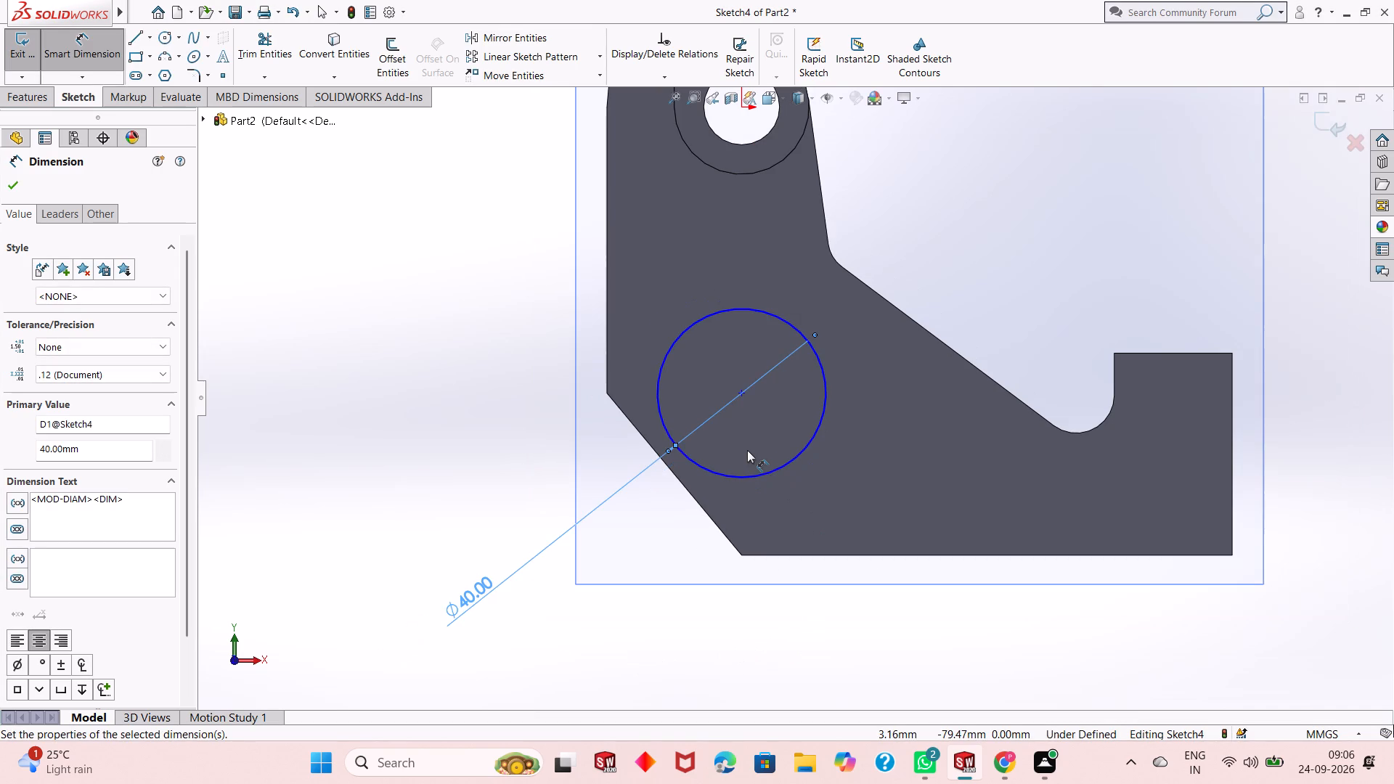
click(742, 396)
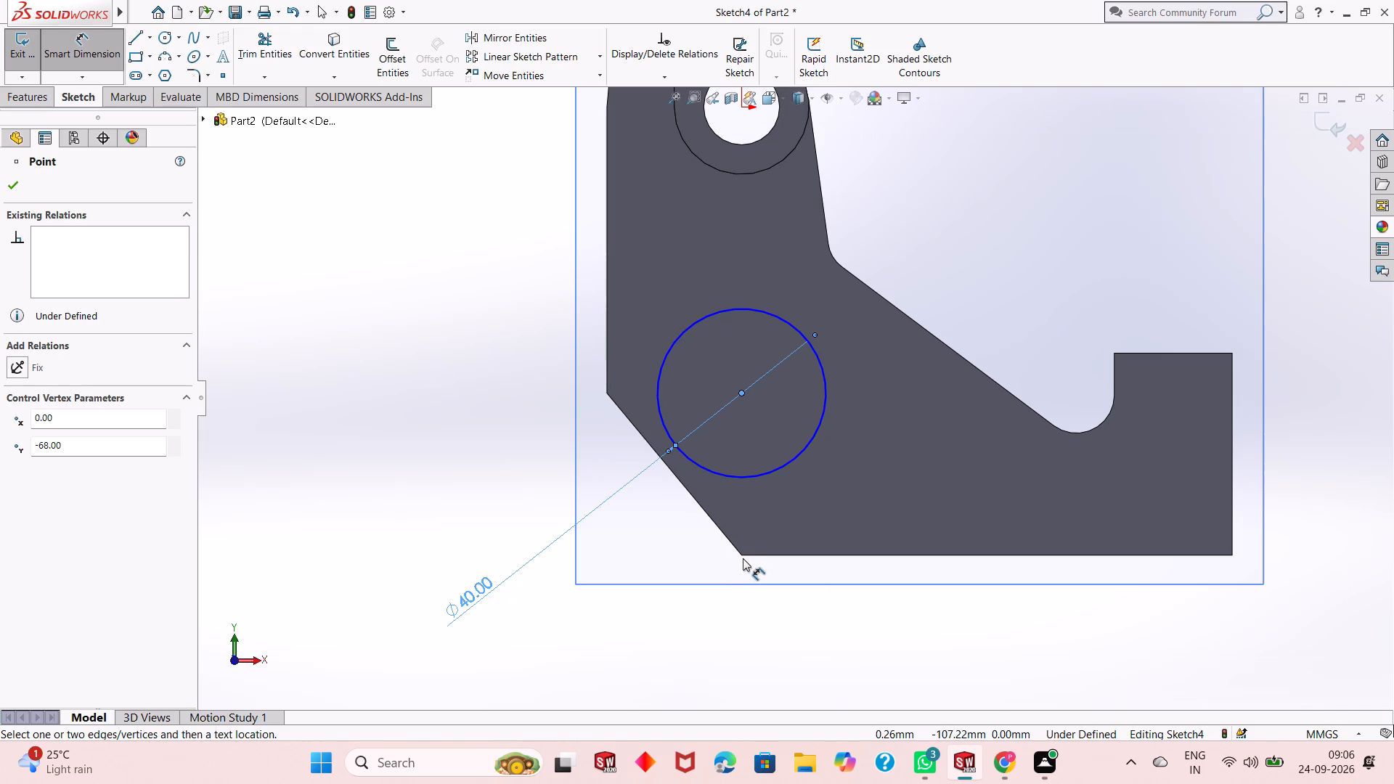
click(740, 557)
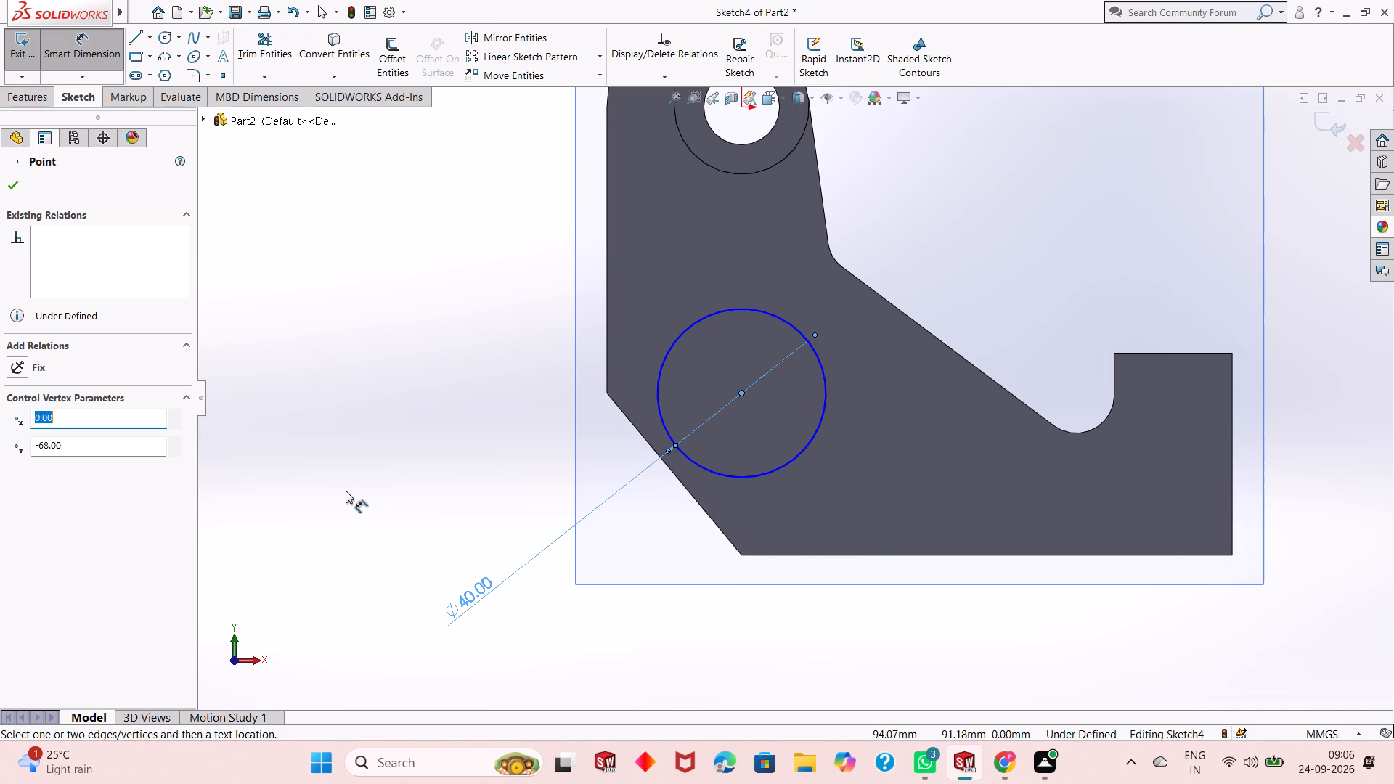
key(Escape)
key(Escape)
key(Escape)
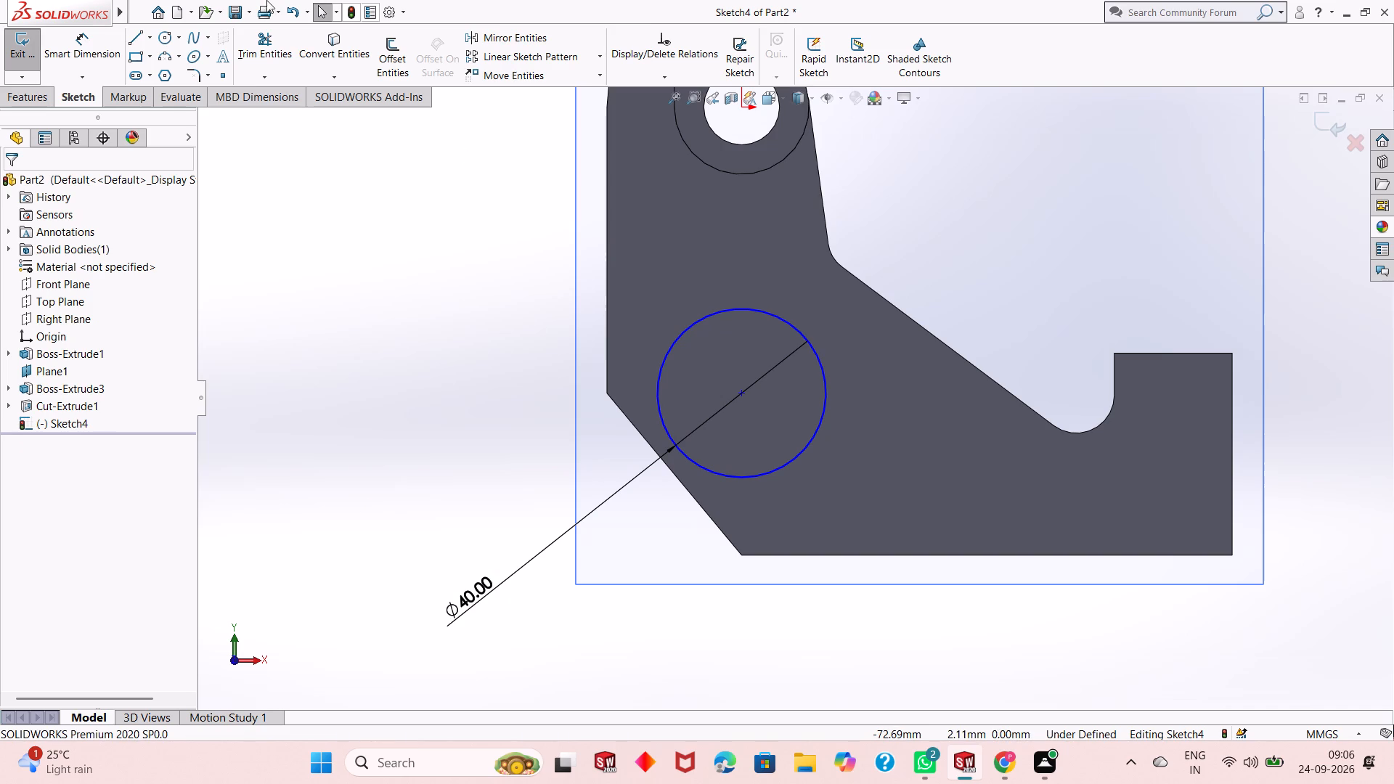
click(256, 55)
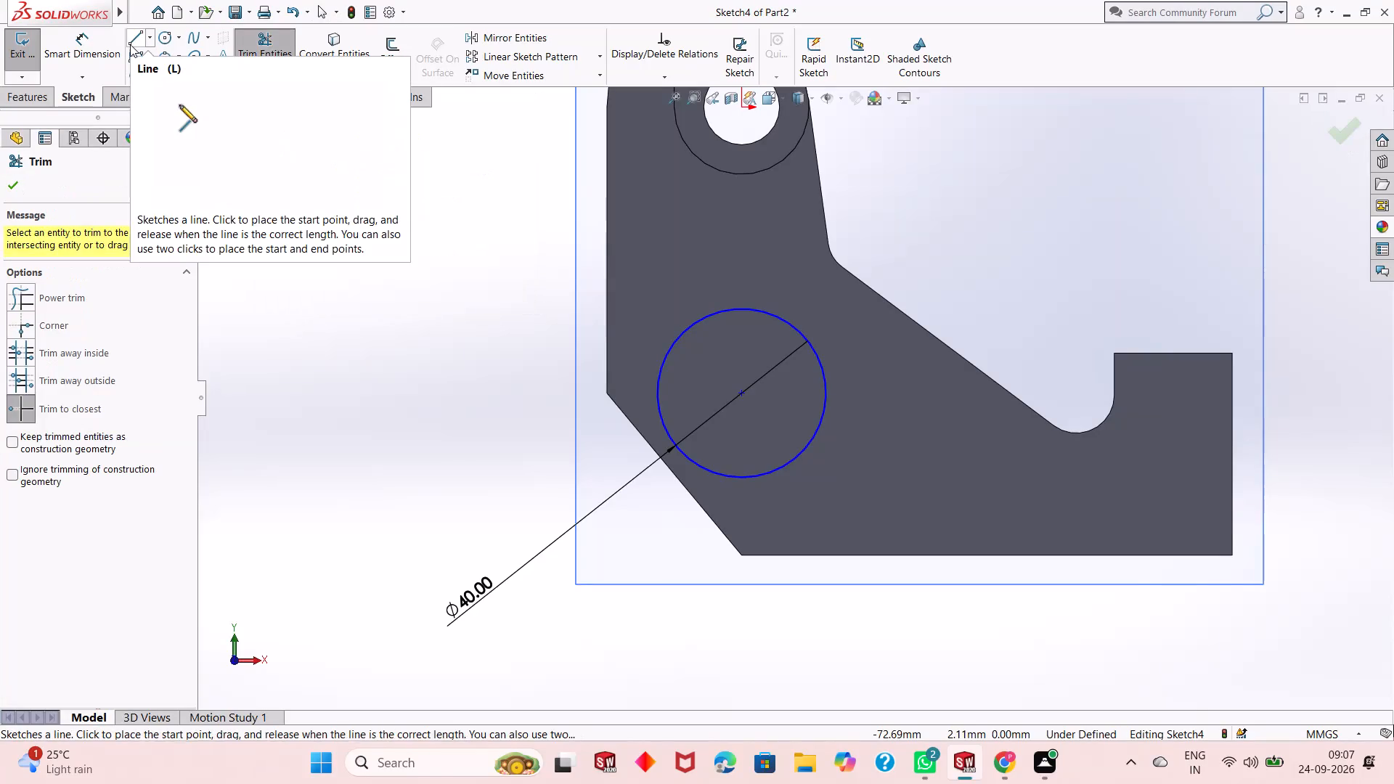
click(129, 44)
Dimension the 40 mm circle's centre vertically from the profile's bottom edge at 38.5 mm.
click(109, 59)
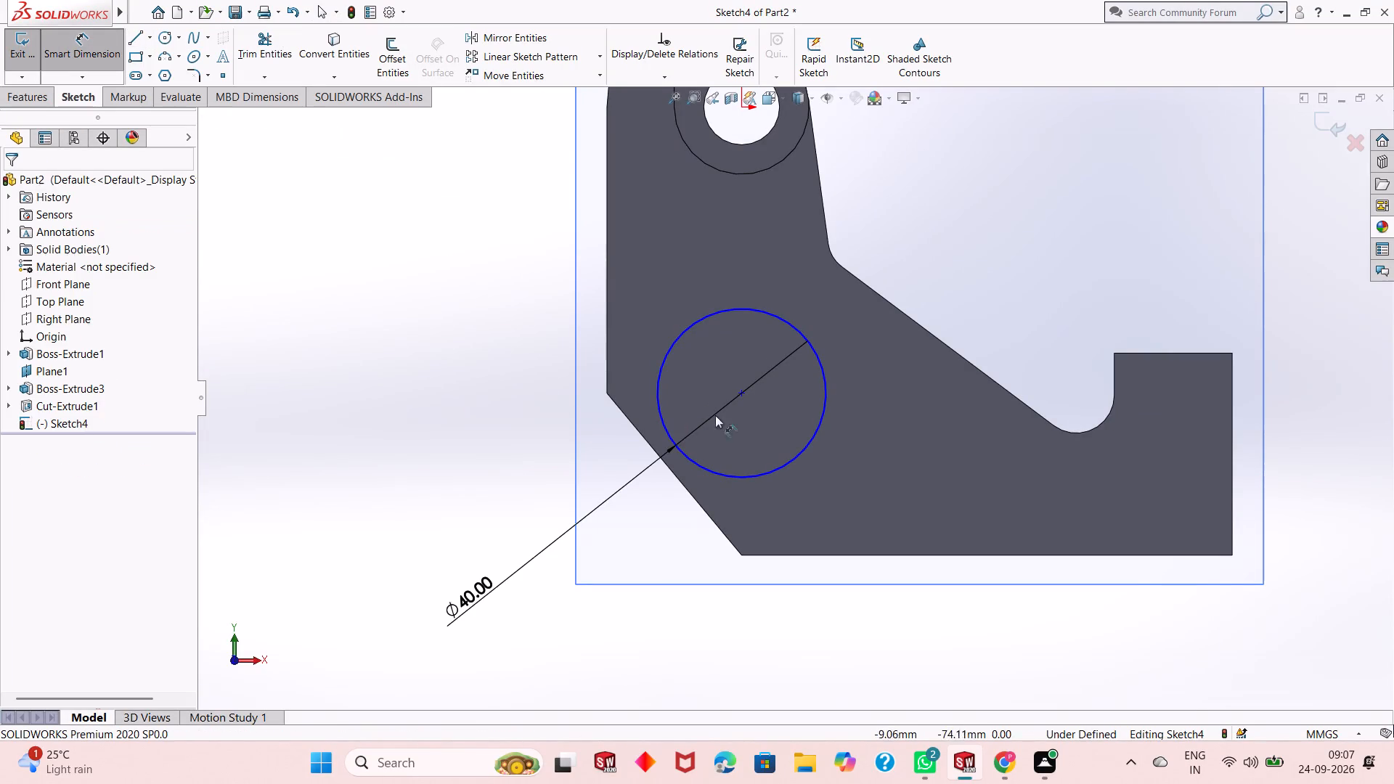
click(745, 392)
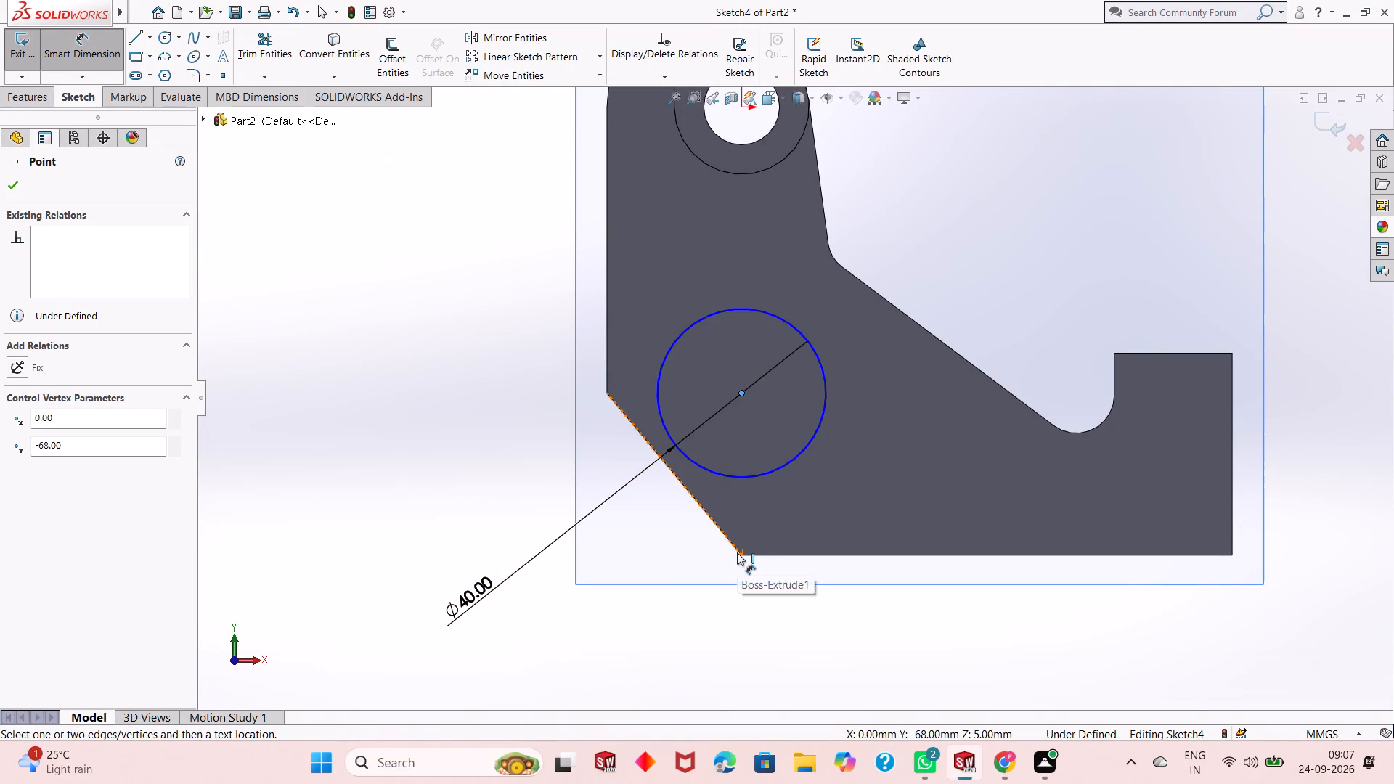
click(753, 555)
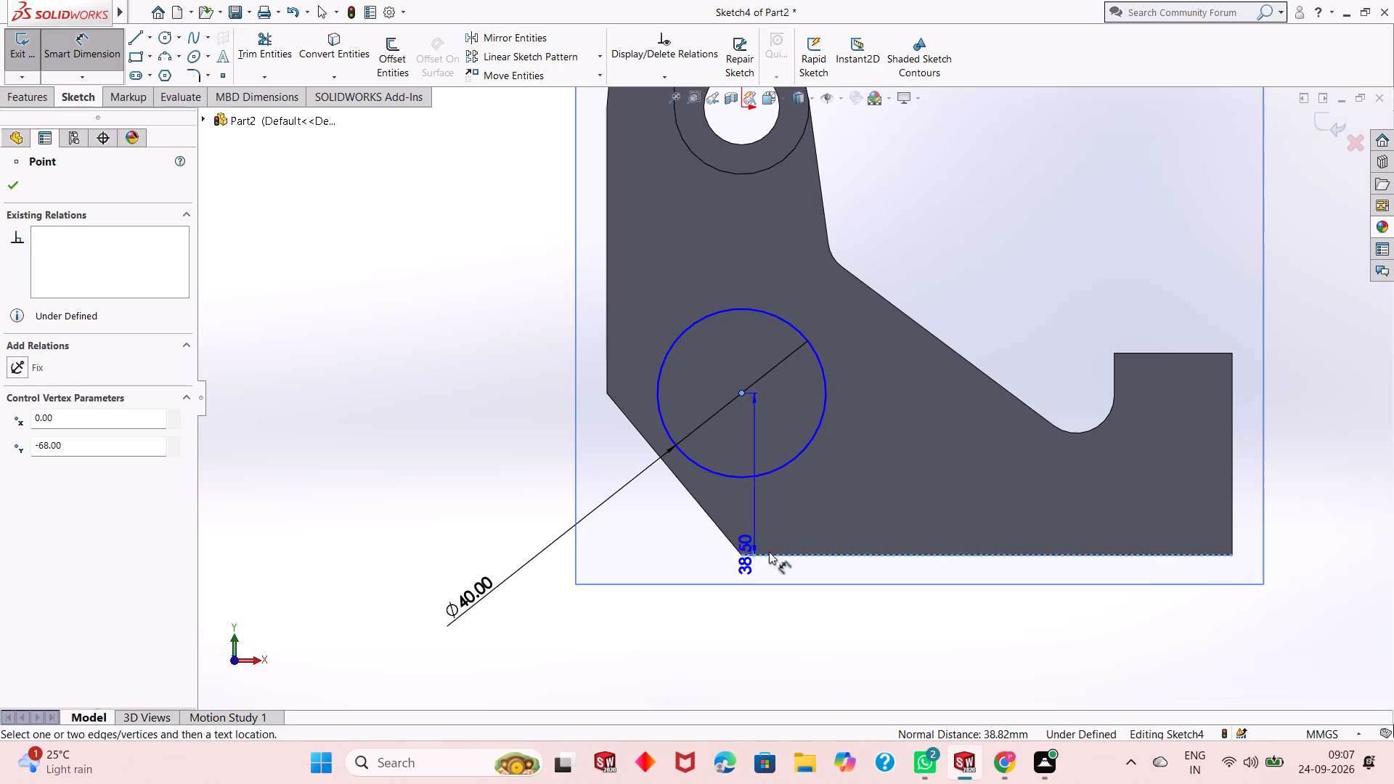
click(1311, 502)
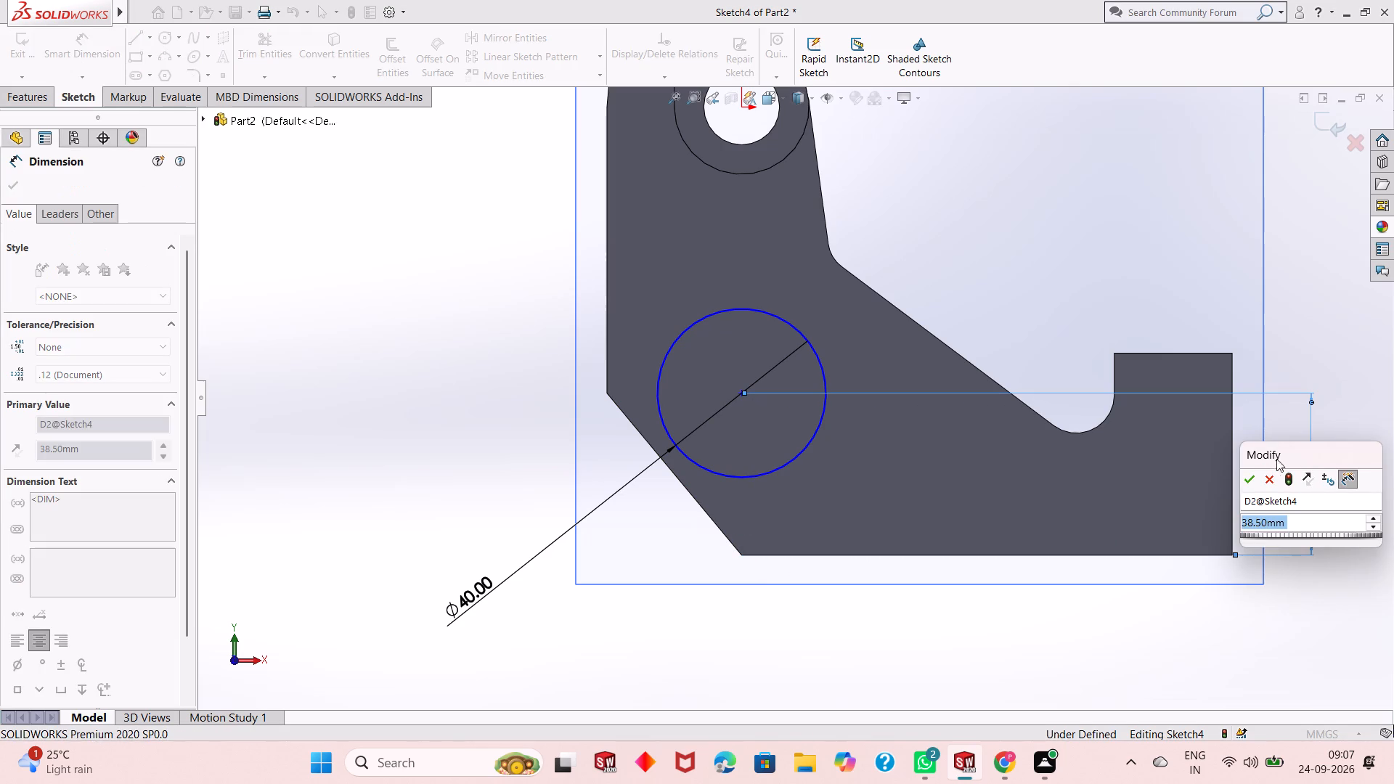
click(1248, 478)
Dimension the circle's centre horizontally from the profile's vertical left edge at 32 mm.
scroll(821, 254, up, 1)
scroll(796, 207, down, 2)
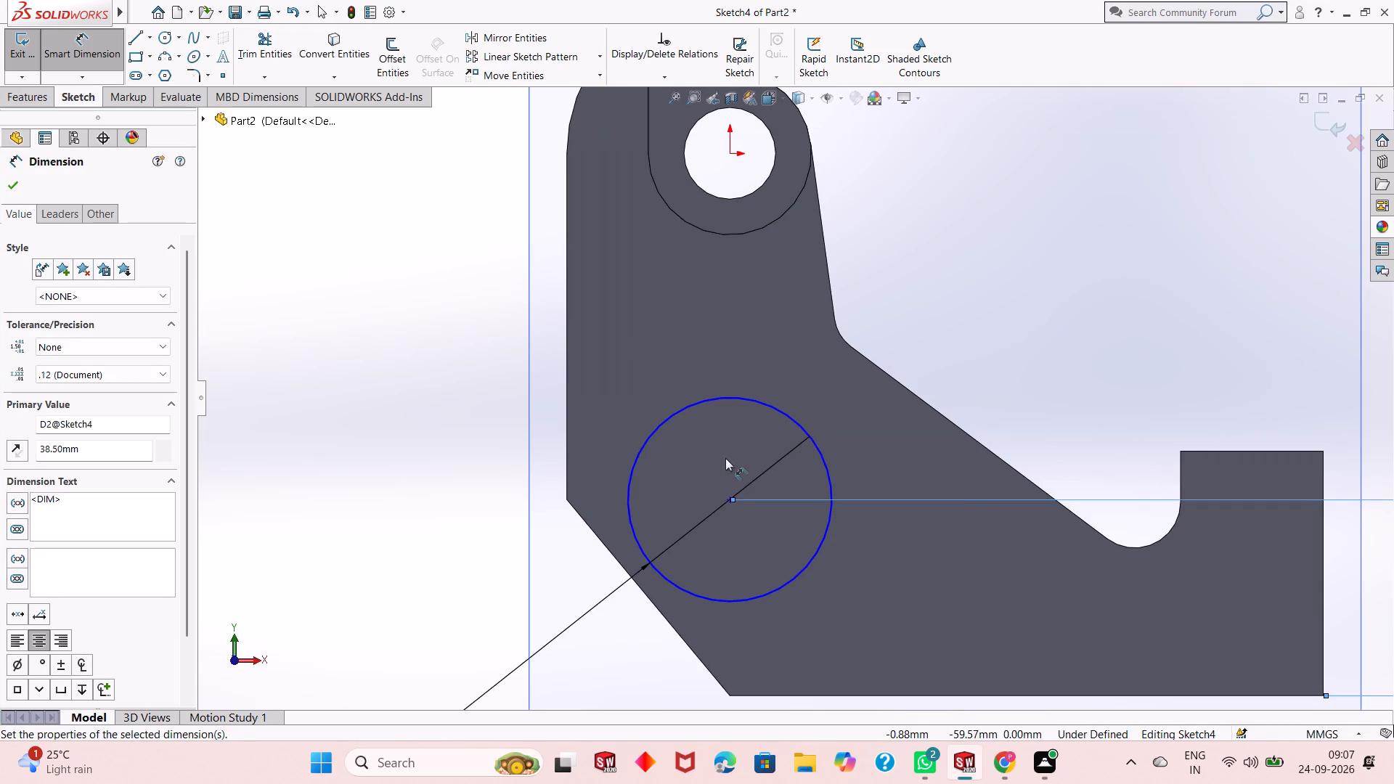
click(727, 502)
scroll(739, 551, up, 2)
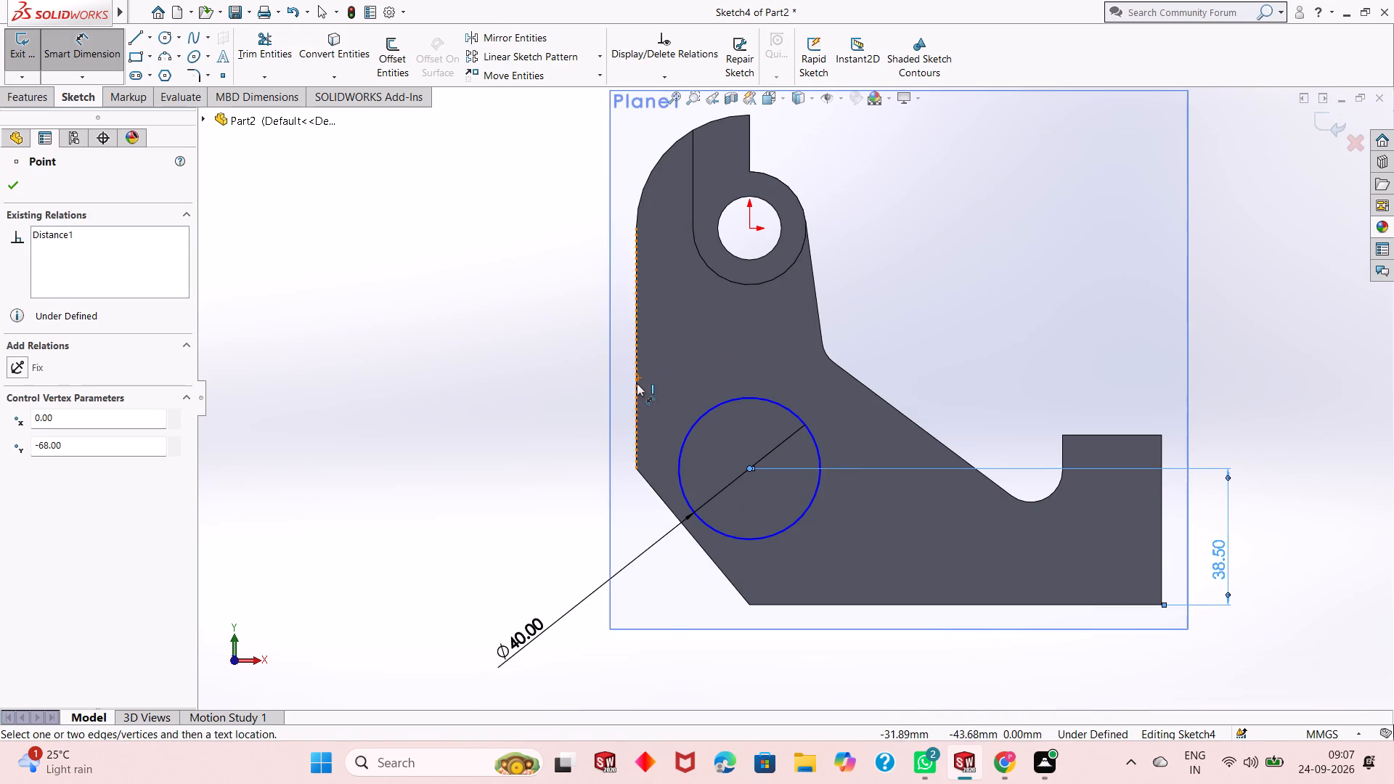
click(637, 385)
click(667, 674)
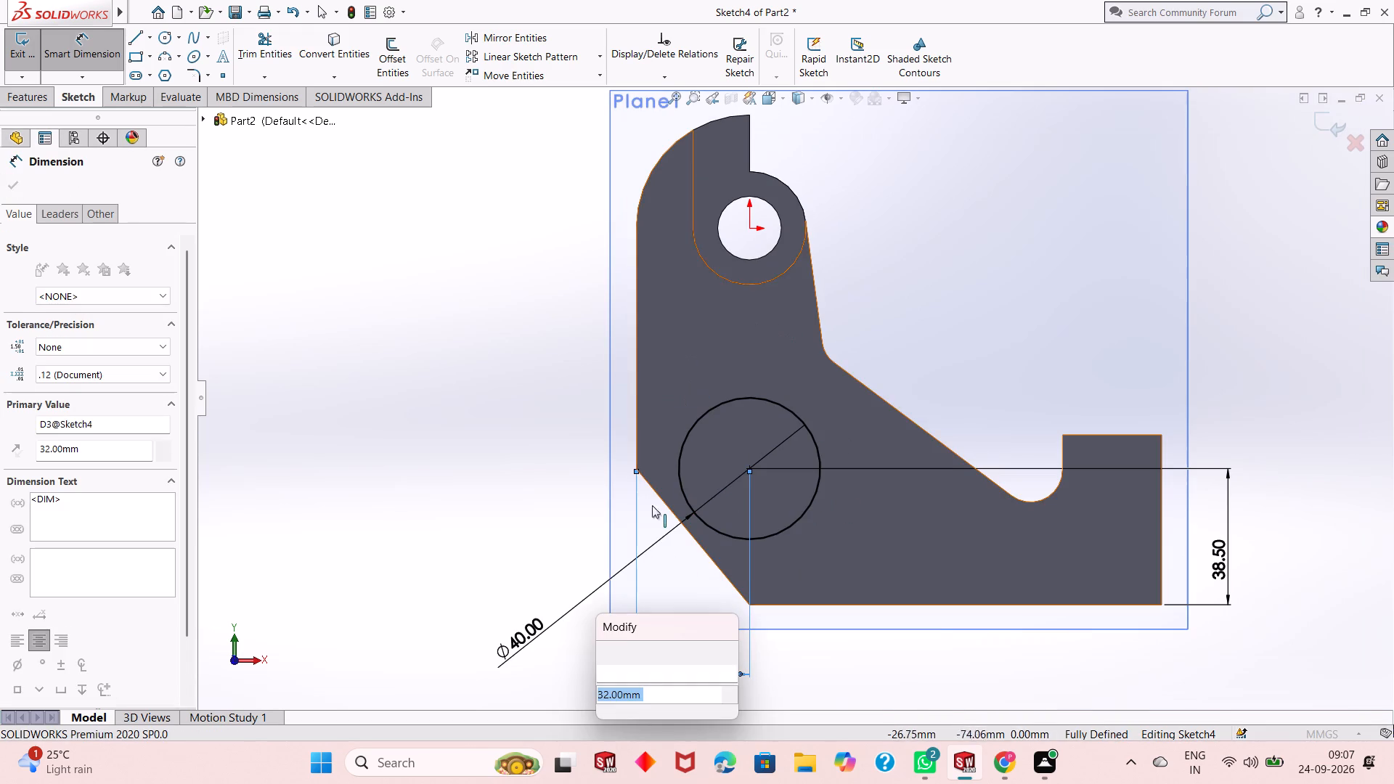
click(603, 649)
right_click(366, 420)
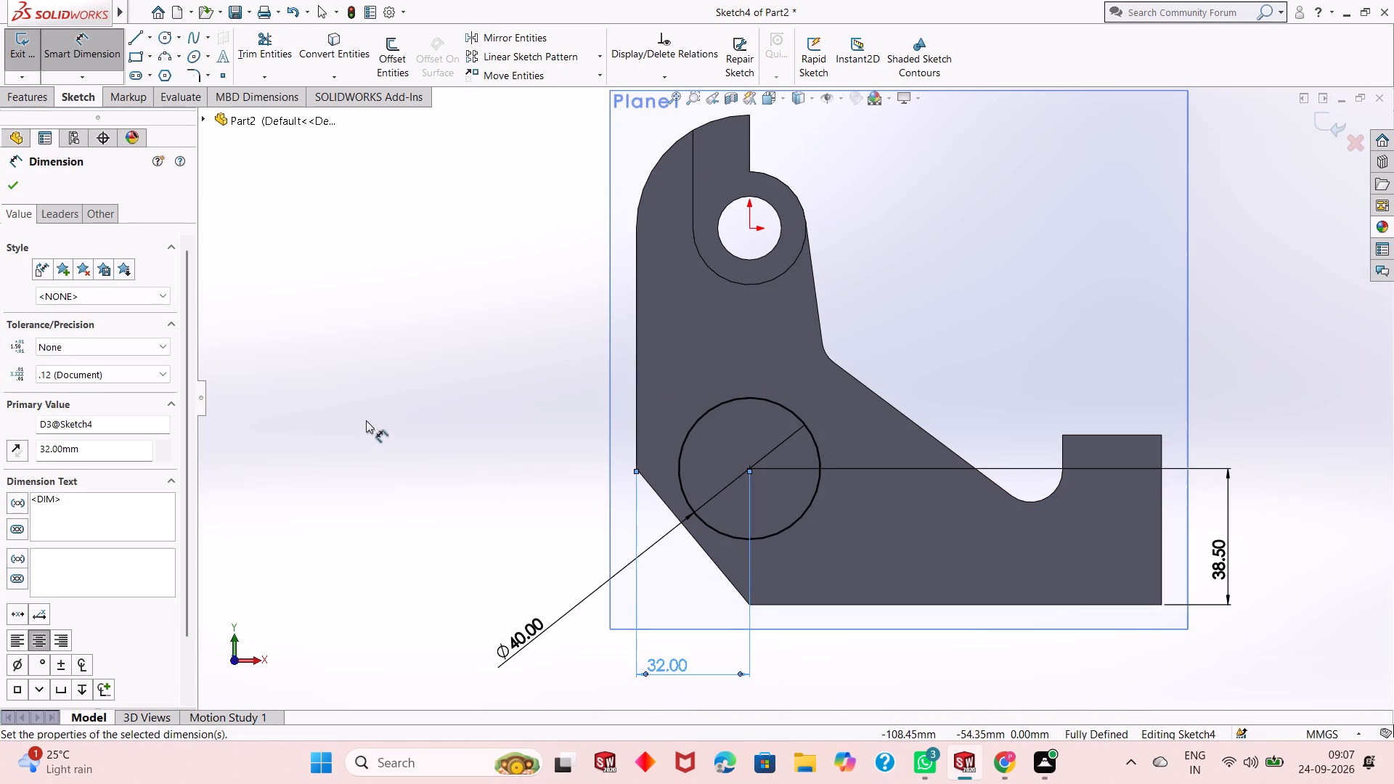
click(394, 468)
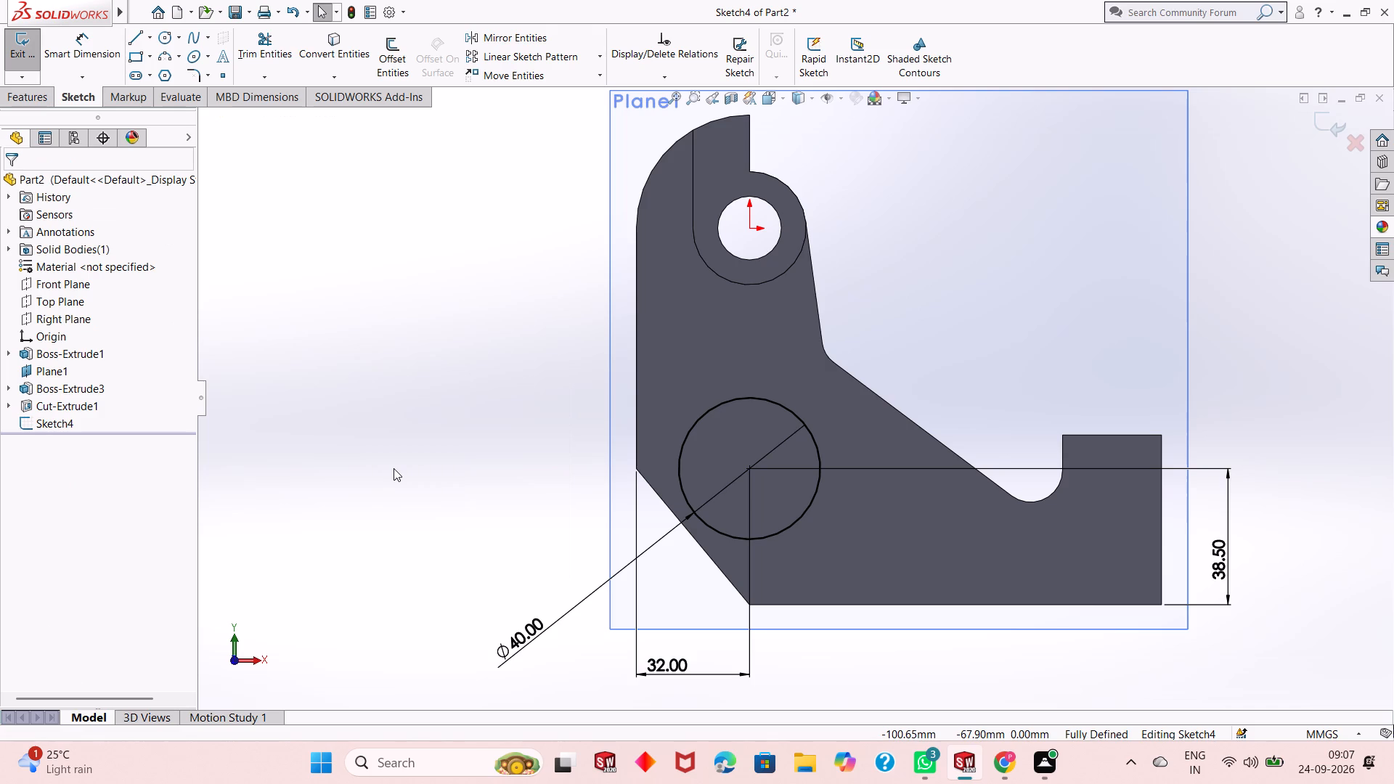
Sketch a horizontal line about 45 mm long from the circle's centre leftward past the profile's vertical edge.
scroll(783, 536, down, 1)
scroll(756, 522, up, 1)
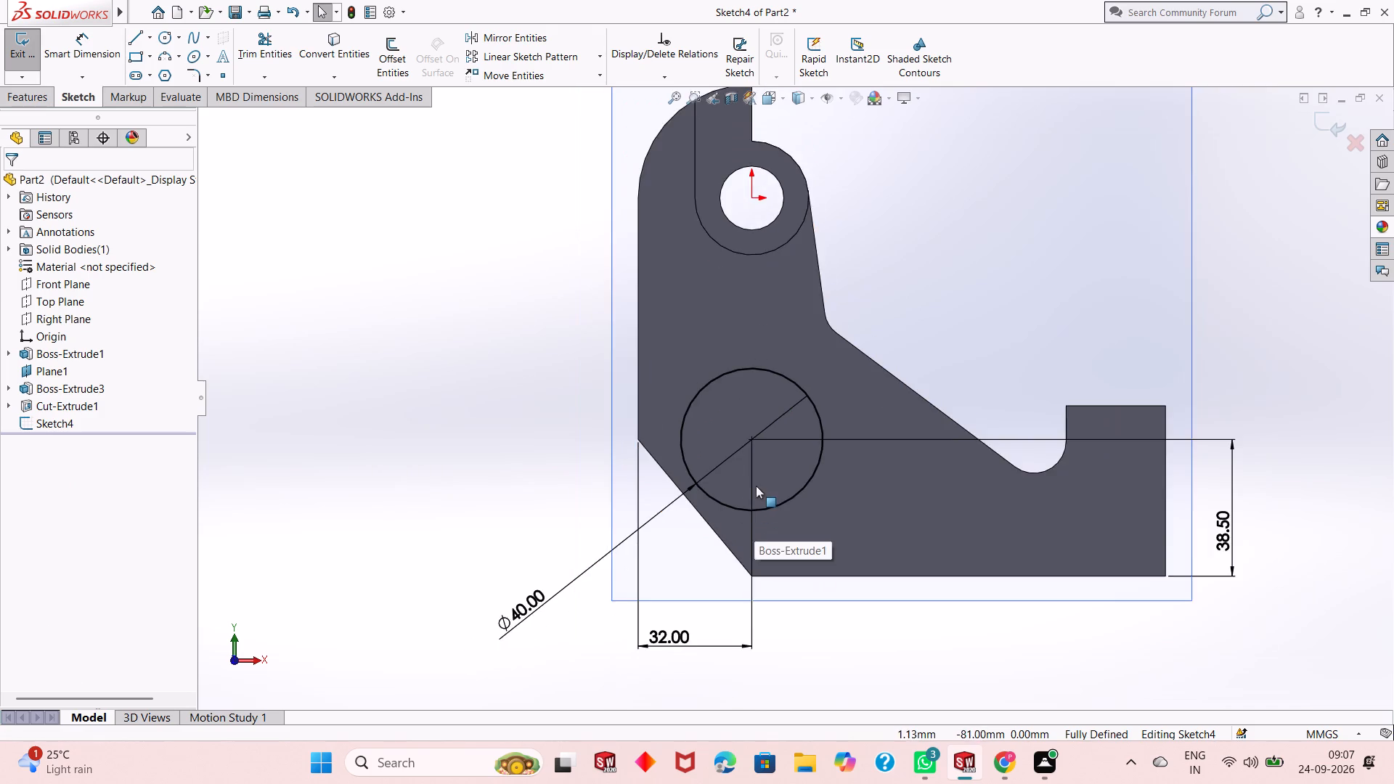
scroll(756, 486, down, 2)
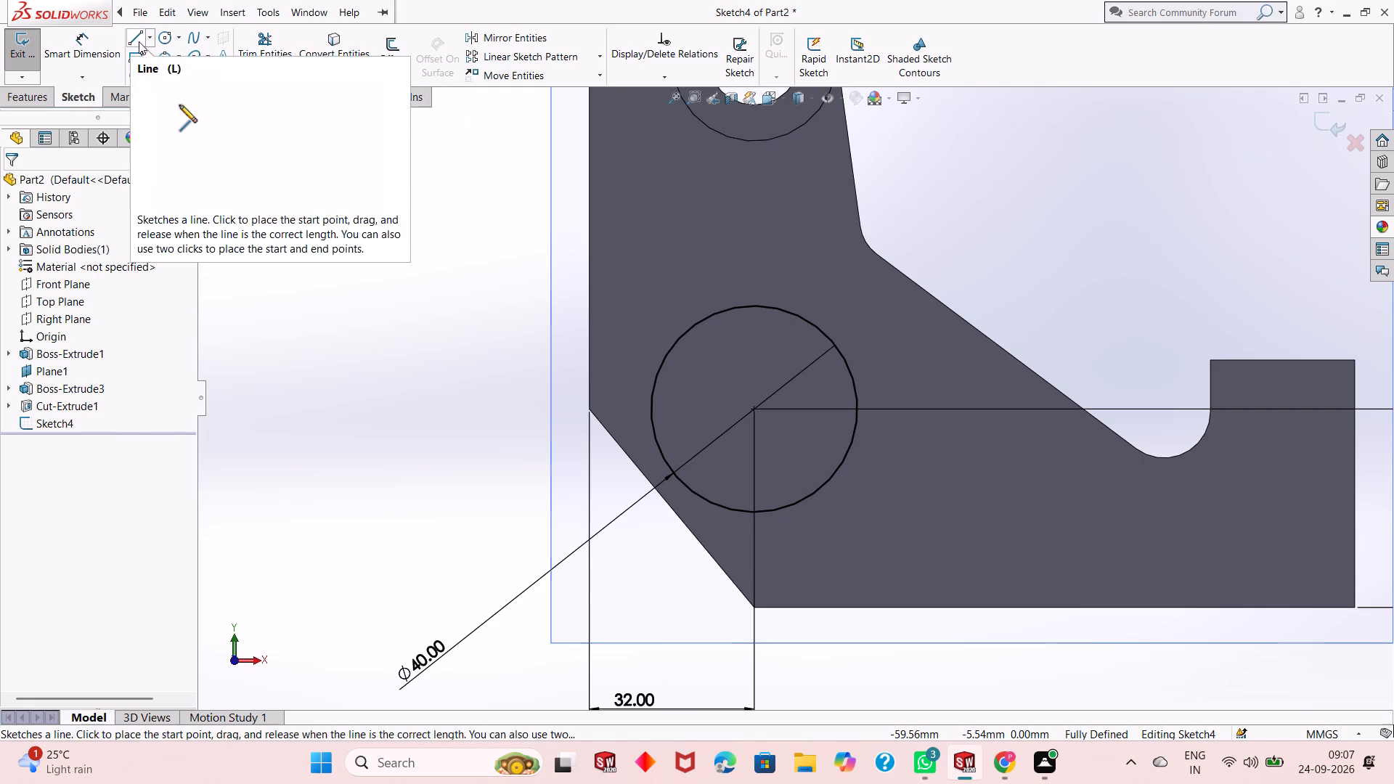
click(139, 41)
scroll(722, 433, down, 2)
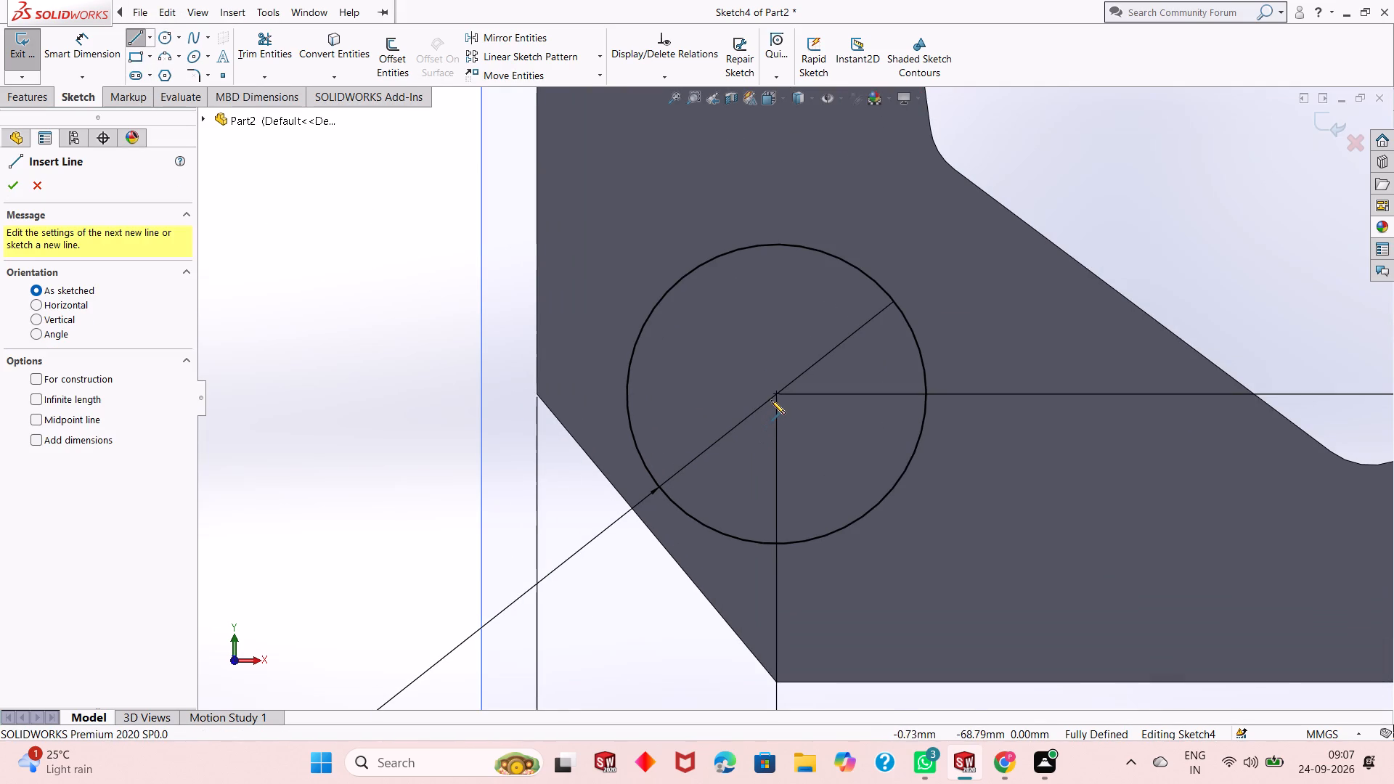
click(774, 396)
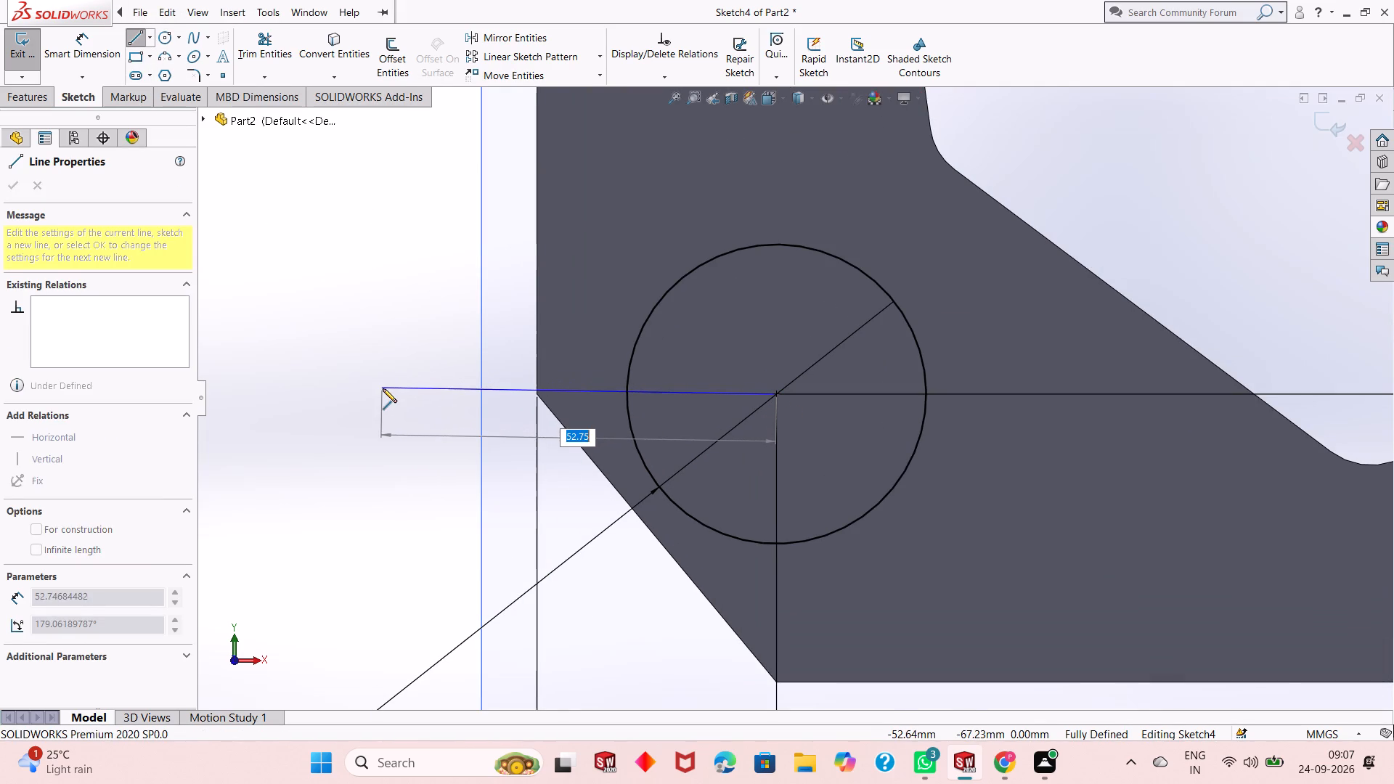
click(439, 394)
right_click(439, 394)
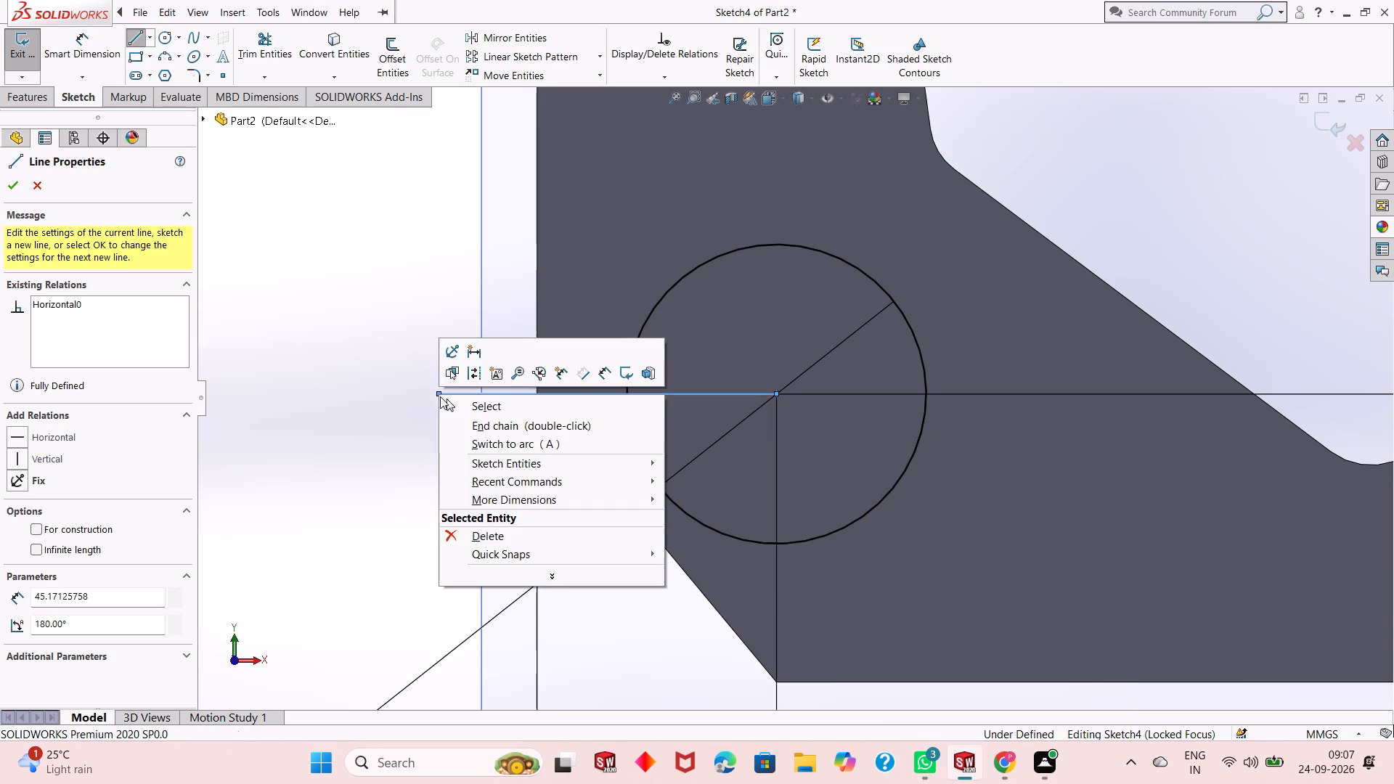
click(455, 409)
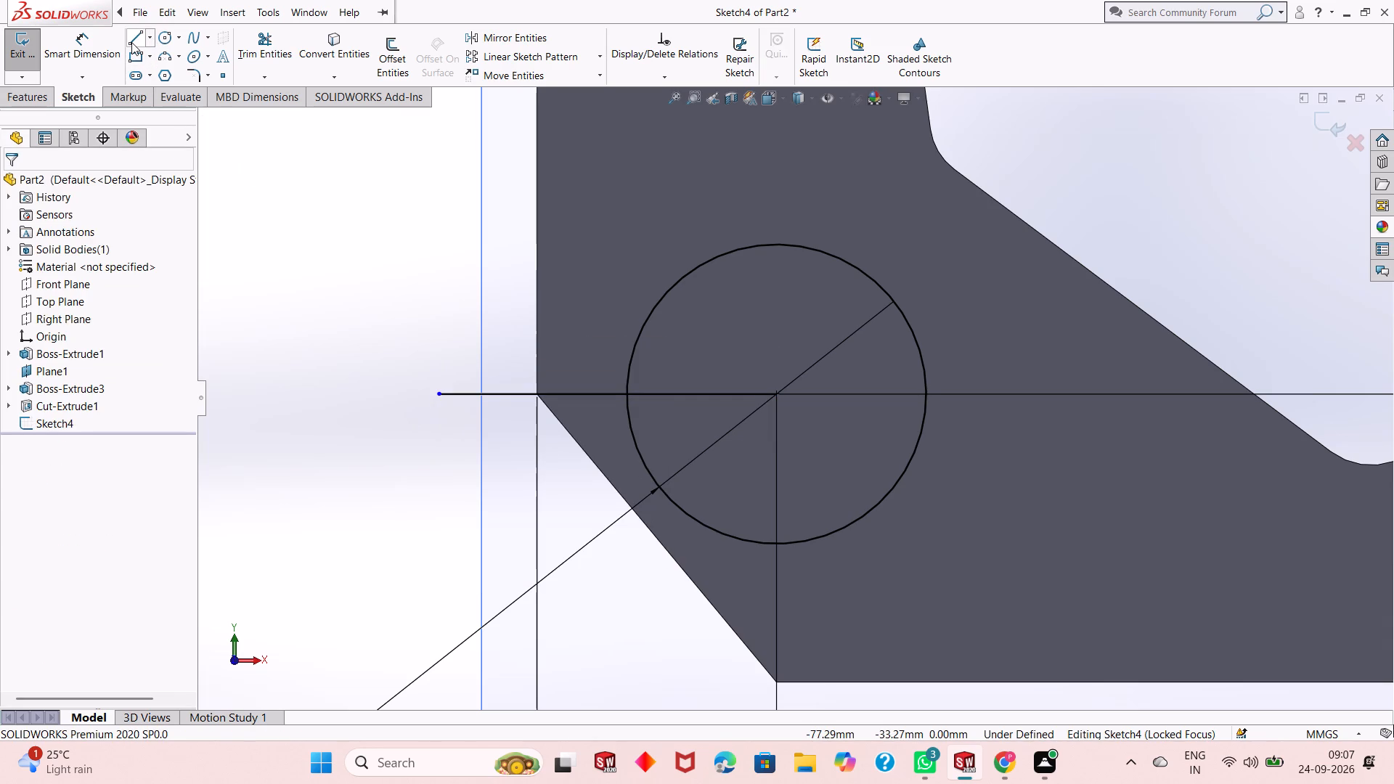
Sketch a line about 44 mm long from the circle's centre, sloping down-left about 21° below the horizontal line.
click(131, 42)
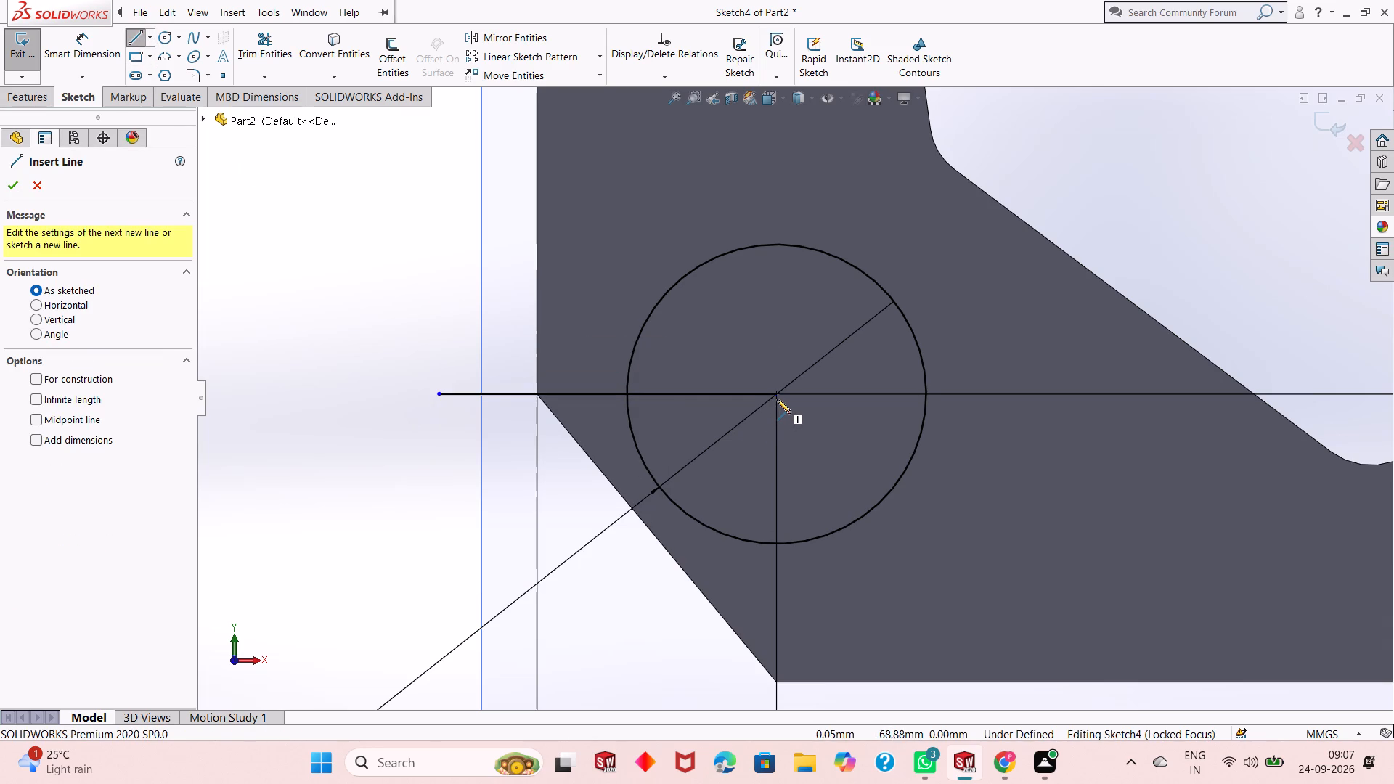
click(777, 396)
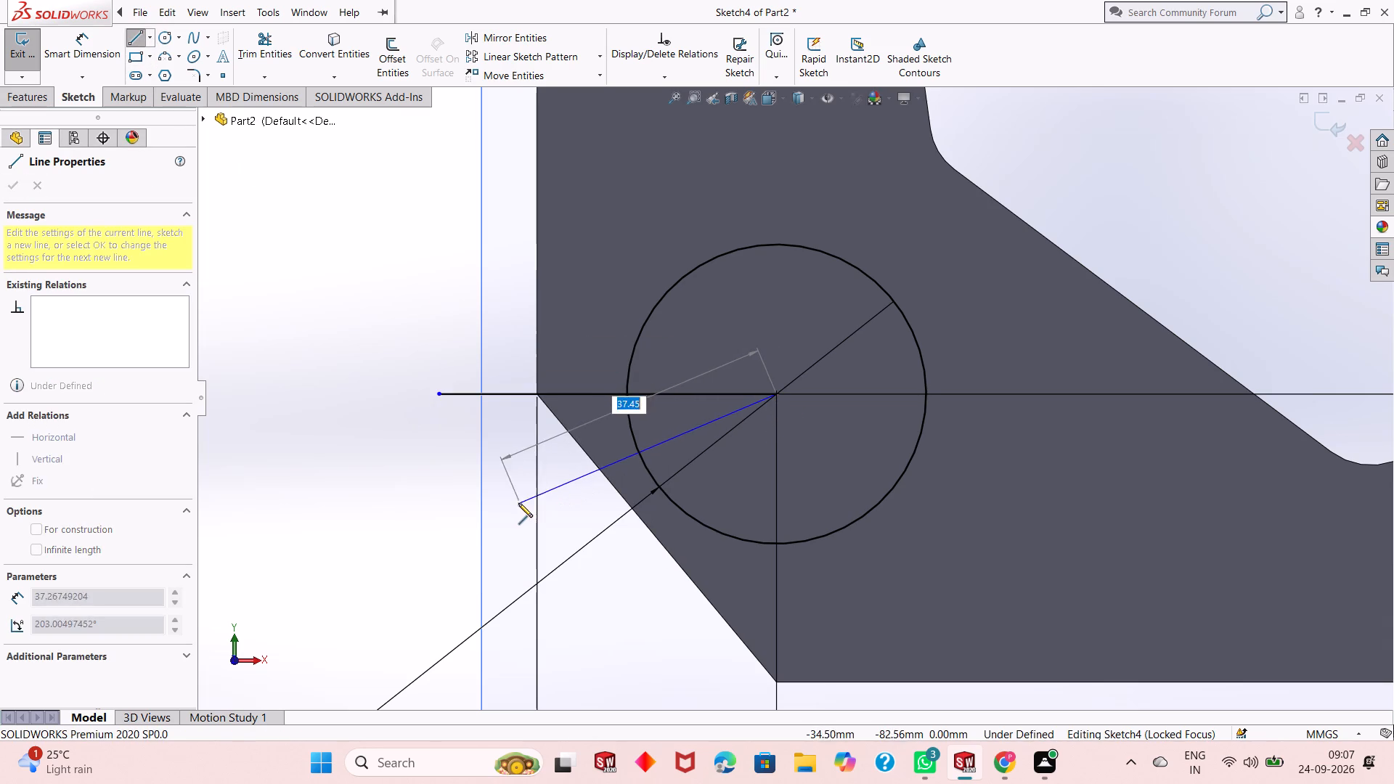
click(472, 511)
right_click(472, 511)
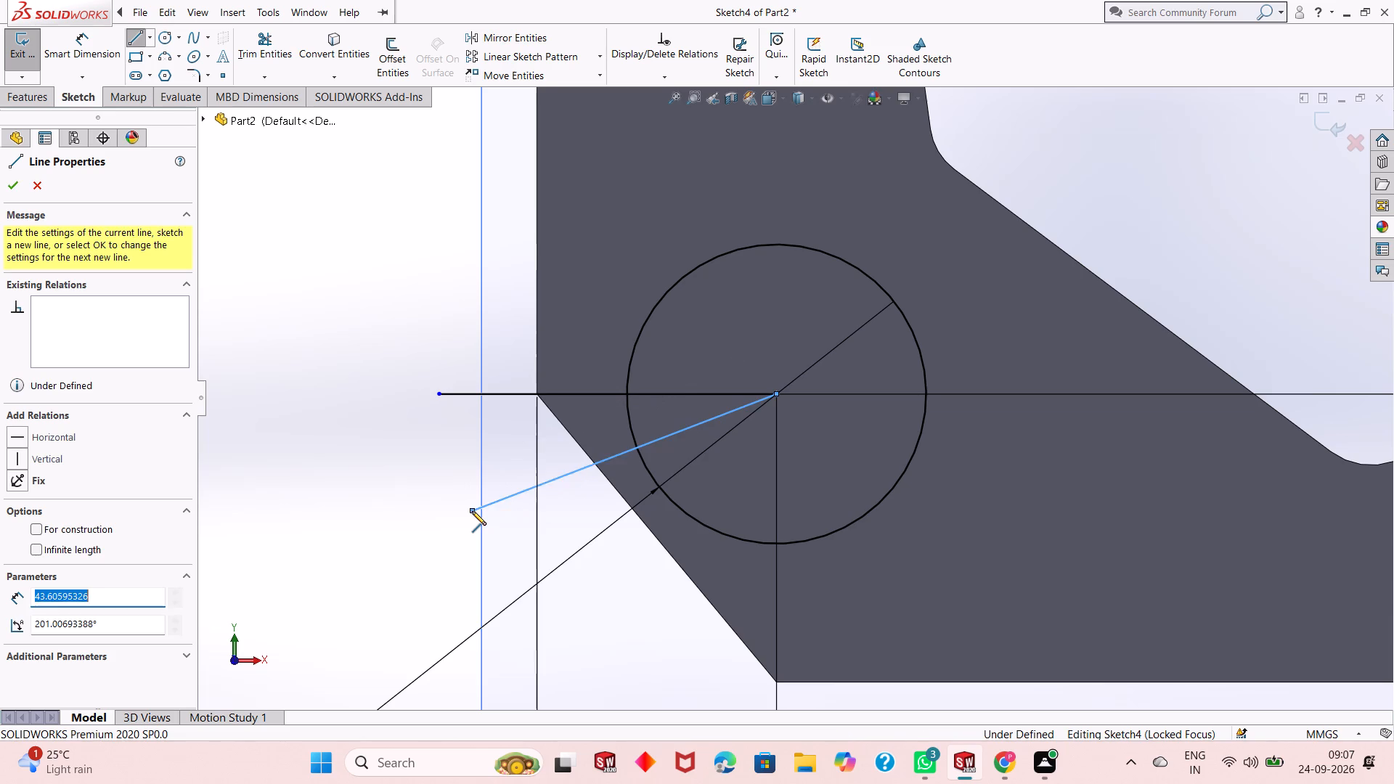
click(489, 523)
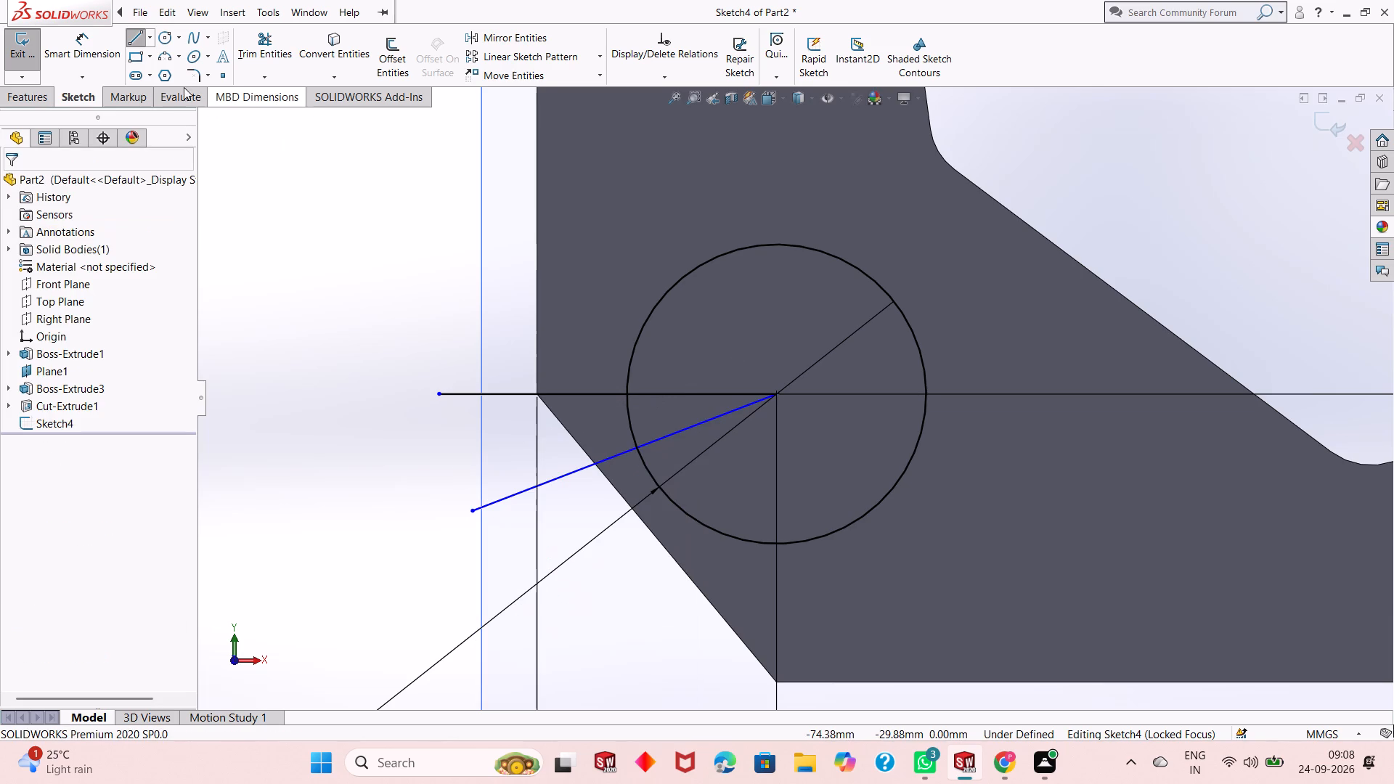
Sketch a line about 43 mm long from the circle's centre, sloping up-left about 16° above the horizontal line.
click(140, 41)
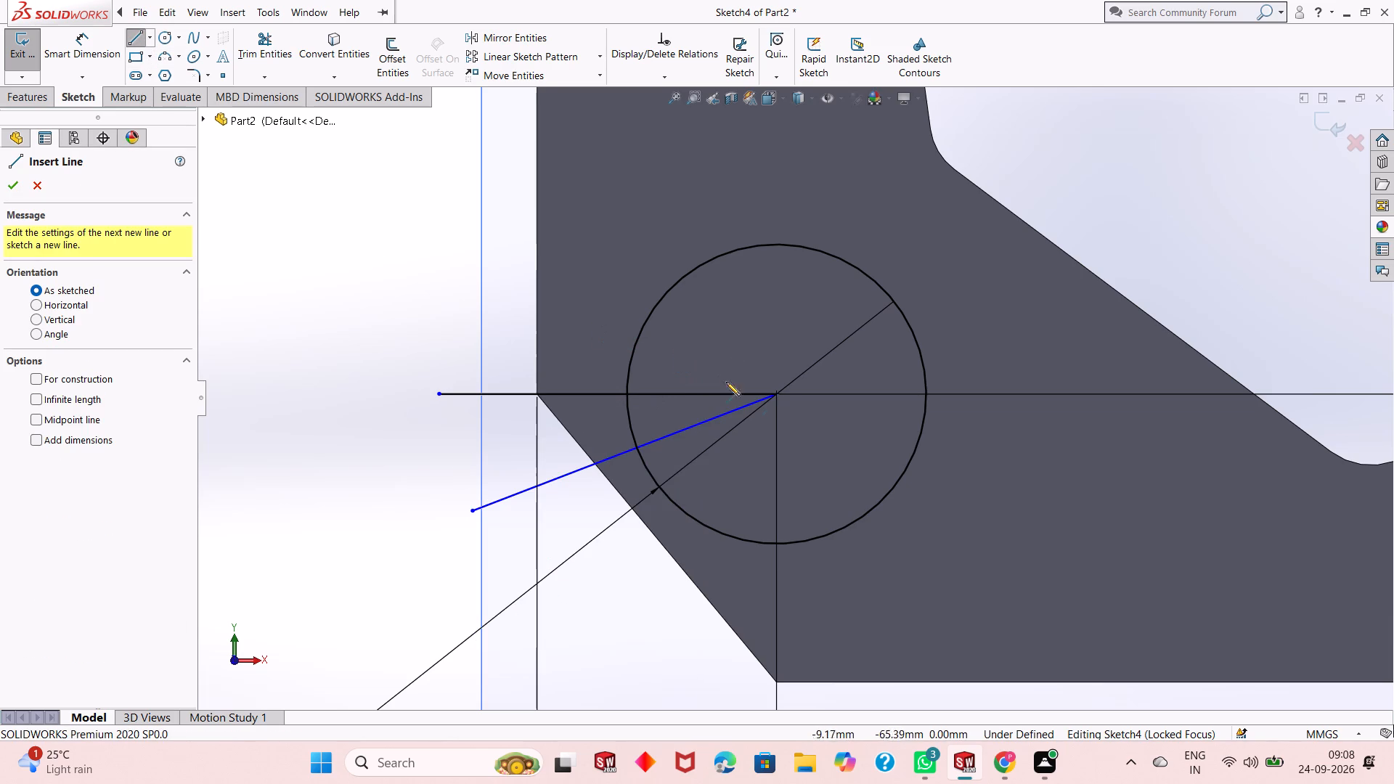
click(778, 397)
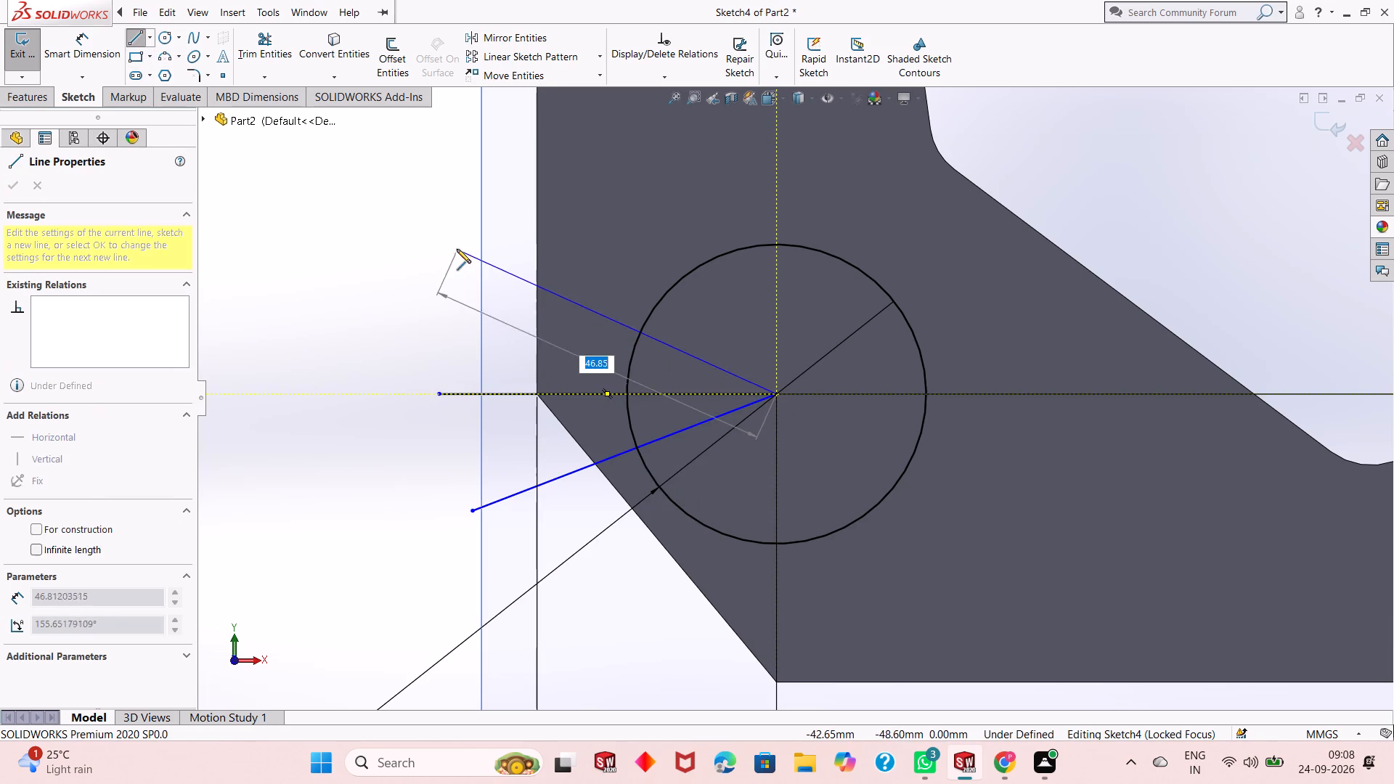
click(468, 306)
right_click(468, 306)
click(500, 319)
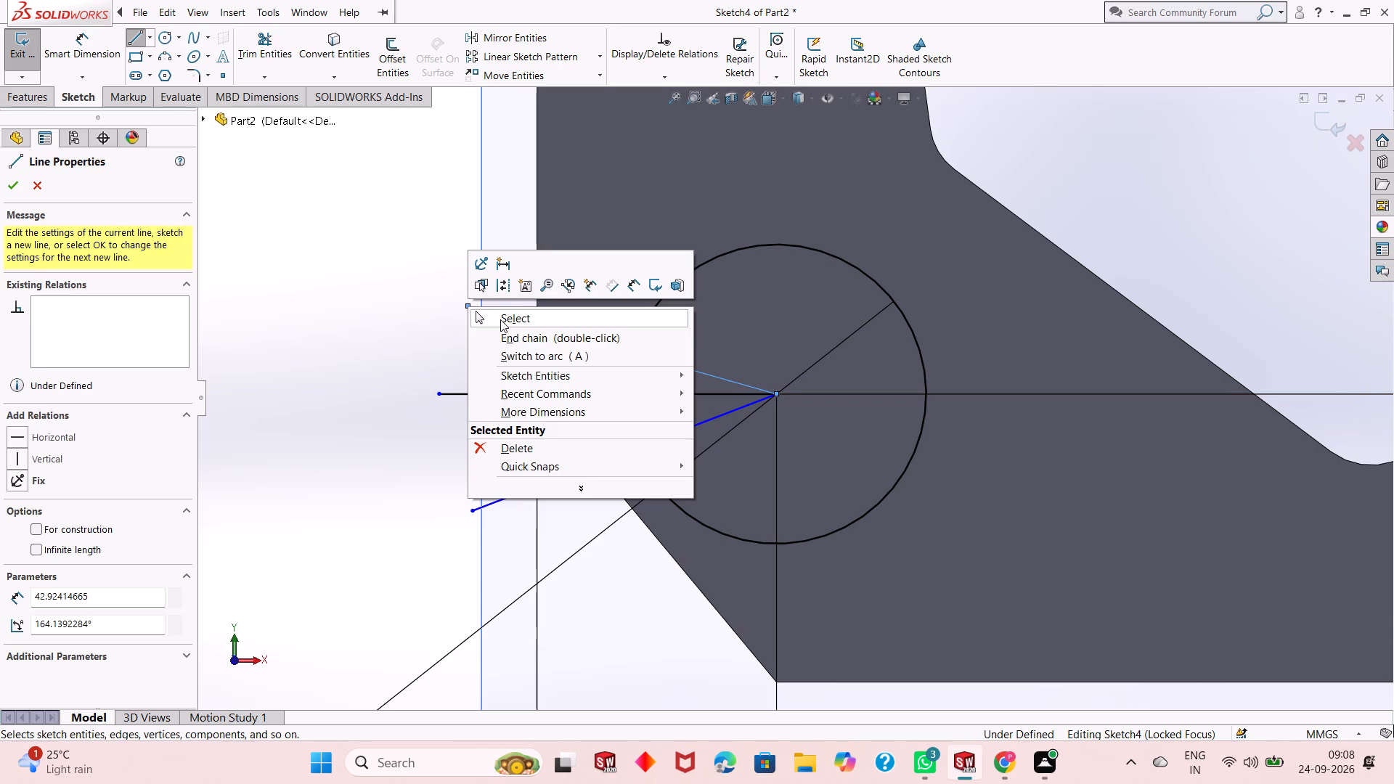
Dimension the angle between the upper sloping line and the horizontal line at 30°.
click(112, 63)
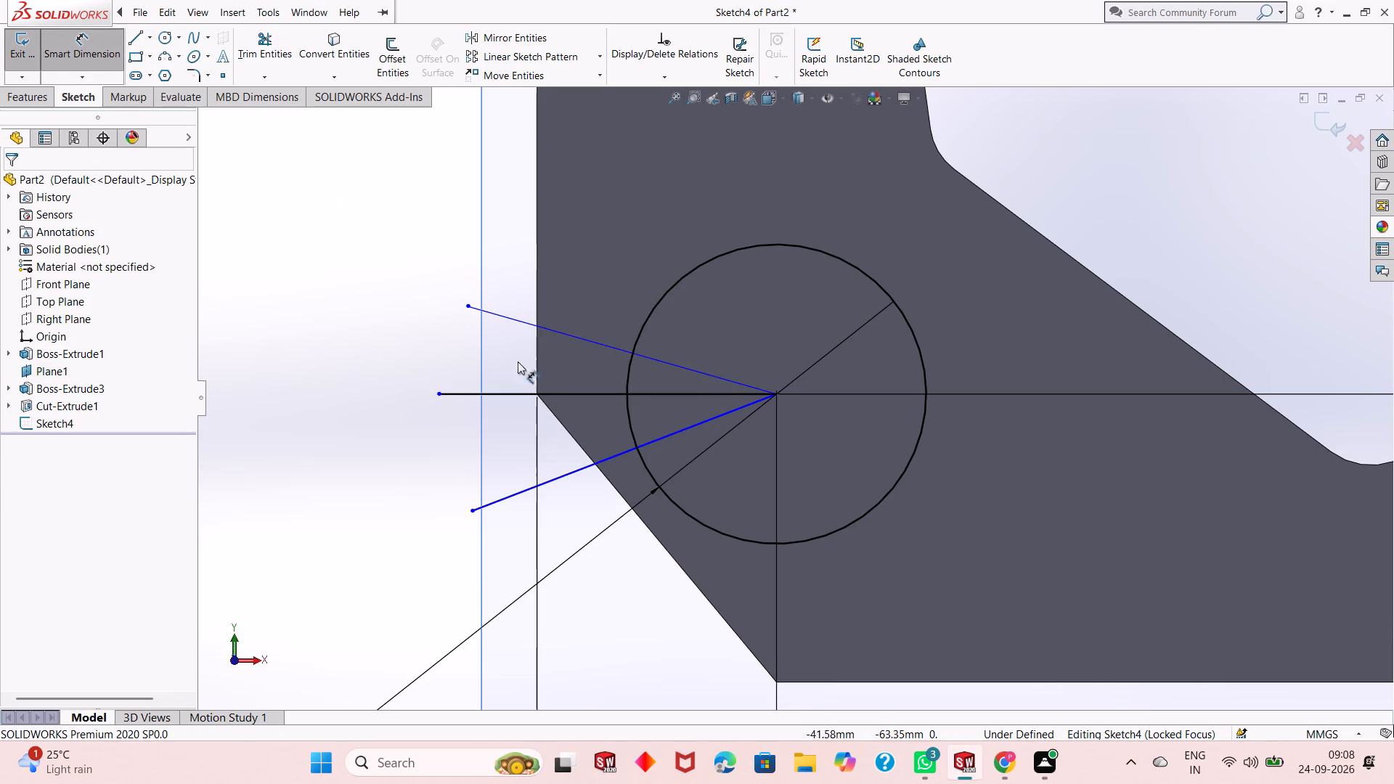
click(517, 324)
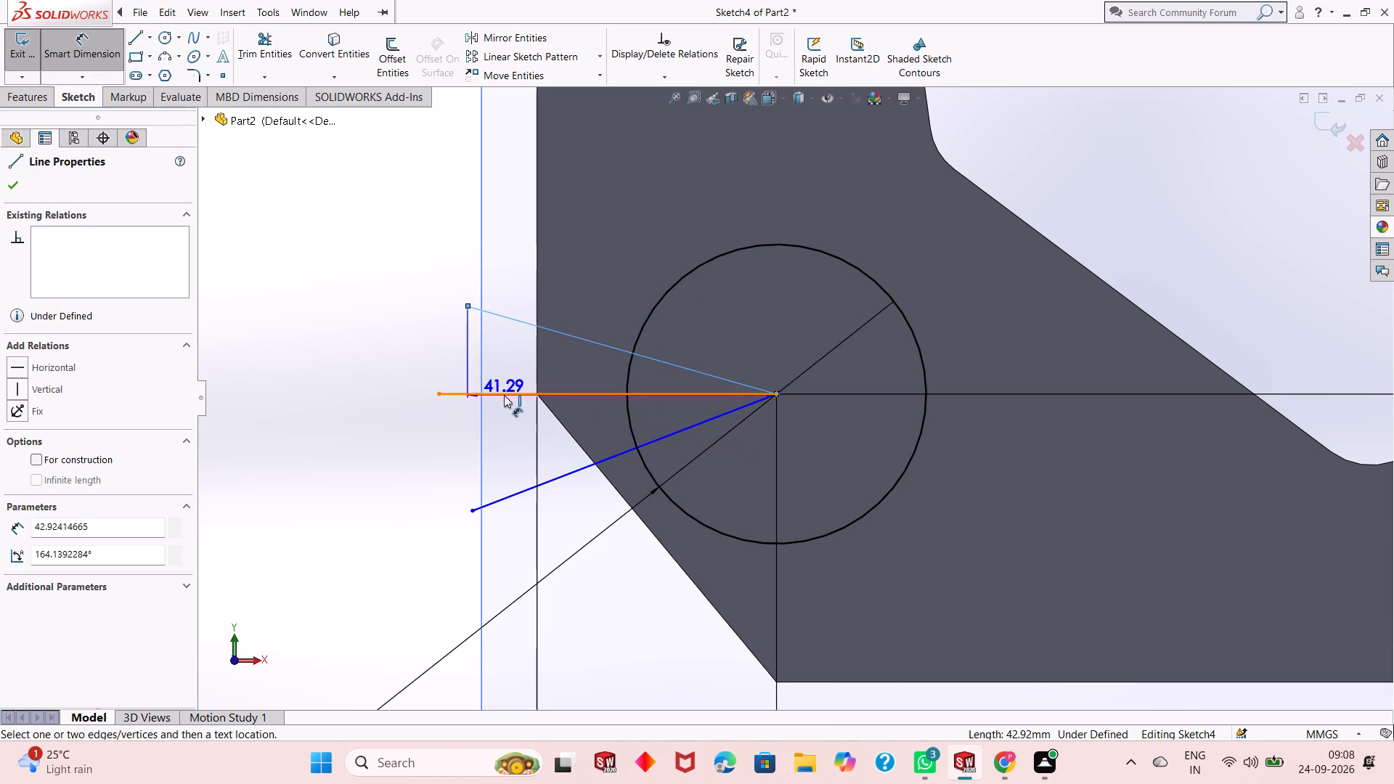
click(504, 395)
click(519, 367)
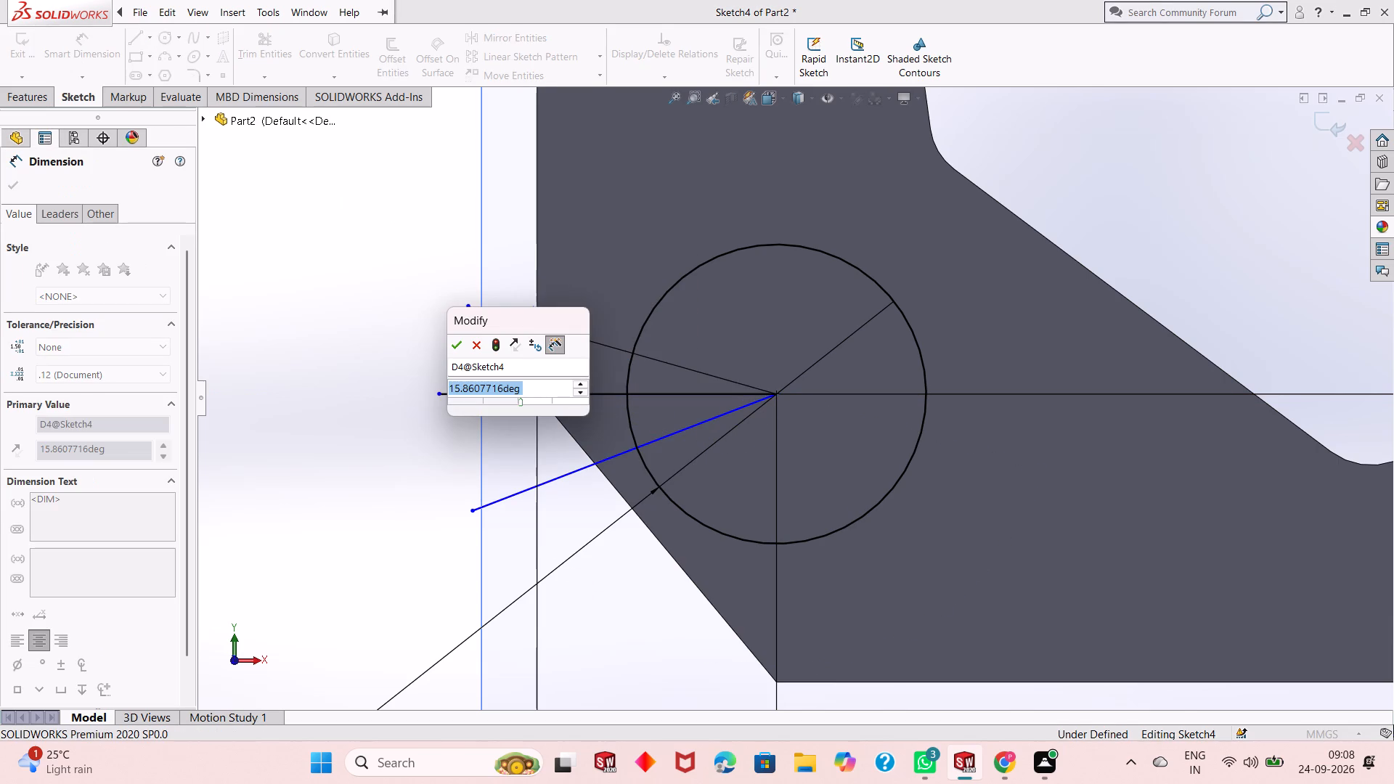
key(1)
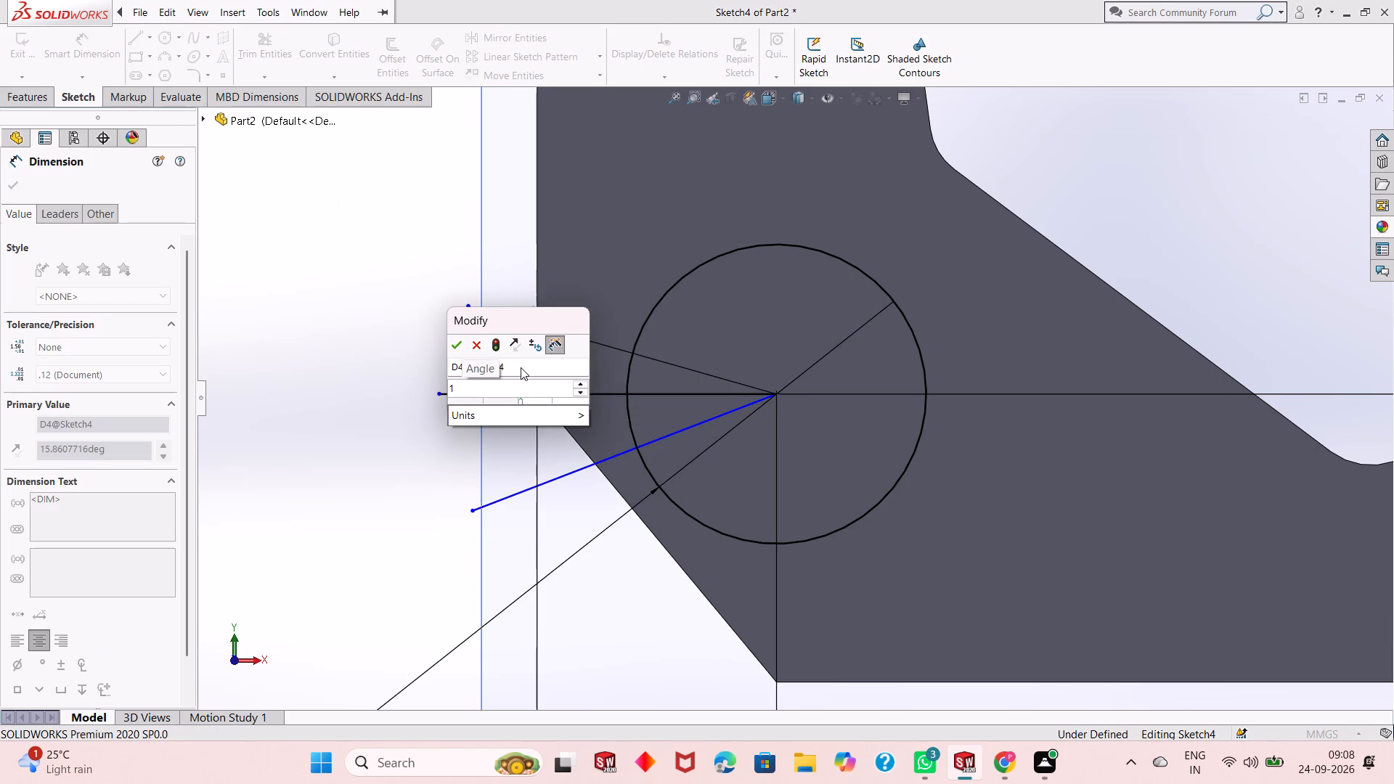
key(BackSpace)
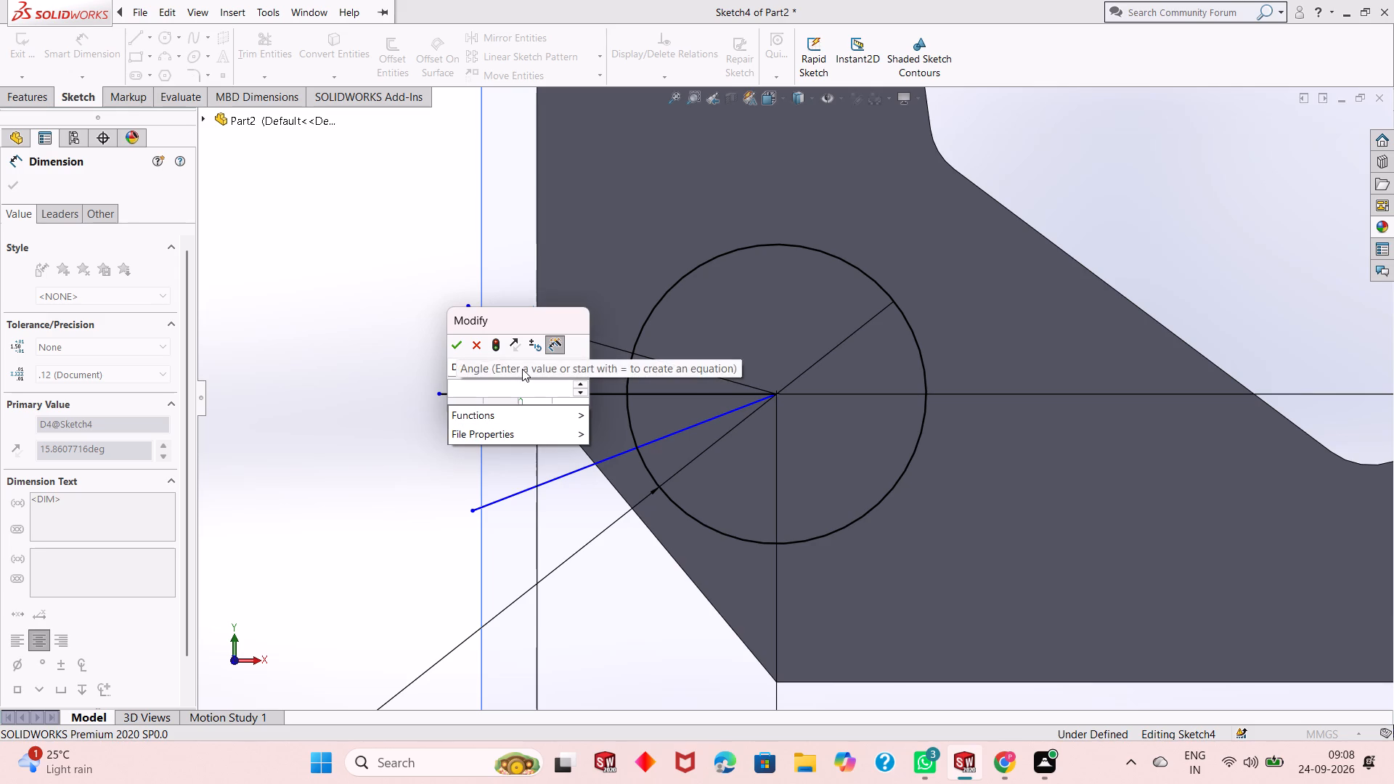
text(30)
key(Return)
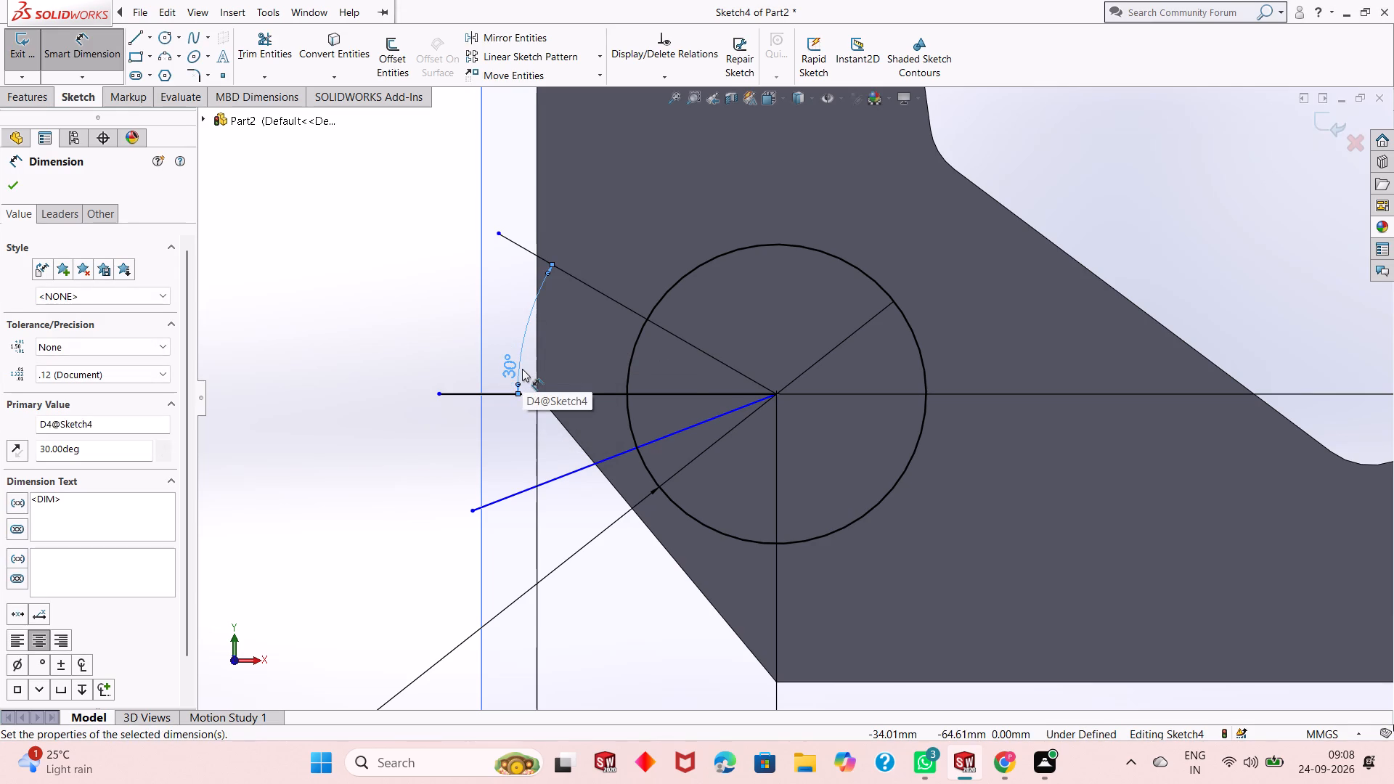
Dimension the angle between the lower sloping line and the horizontal line at 30°.
click(569, 472)
click(555, 395)
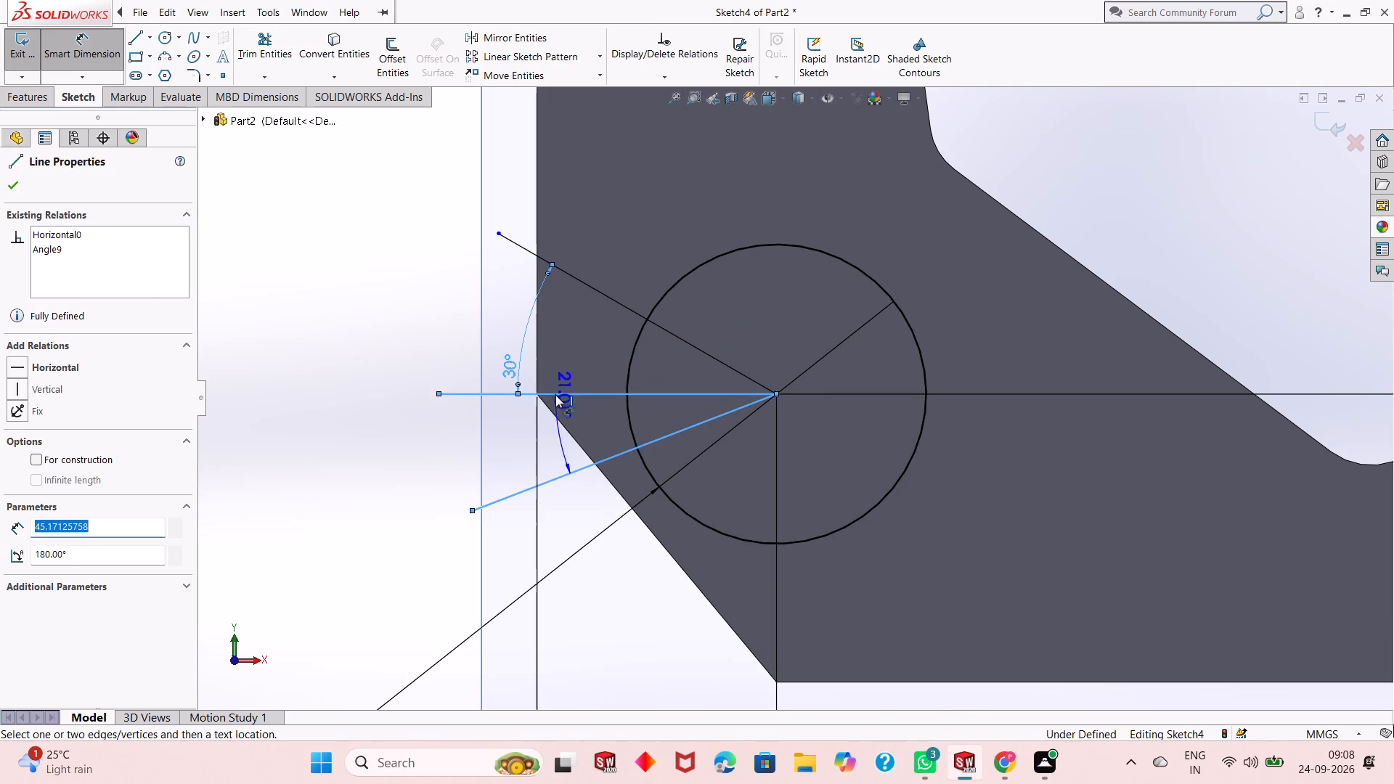
click(516, 433)
text(30)
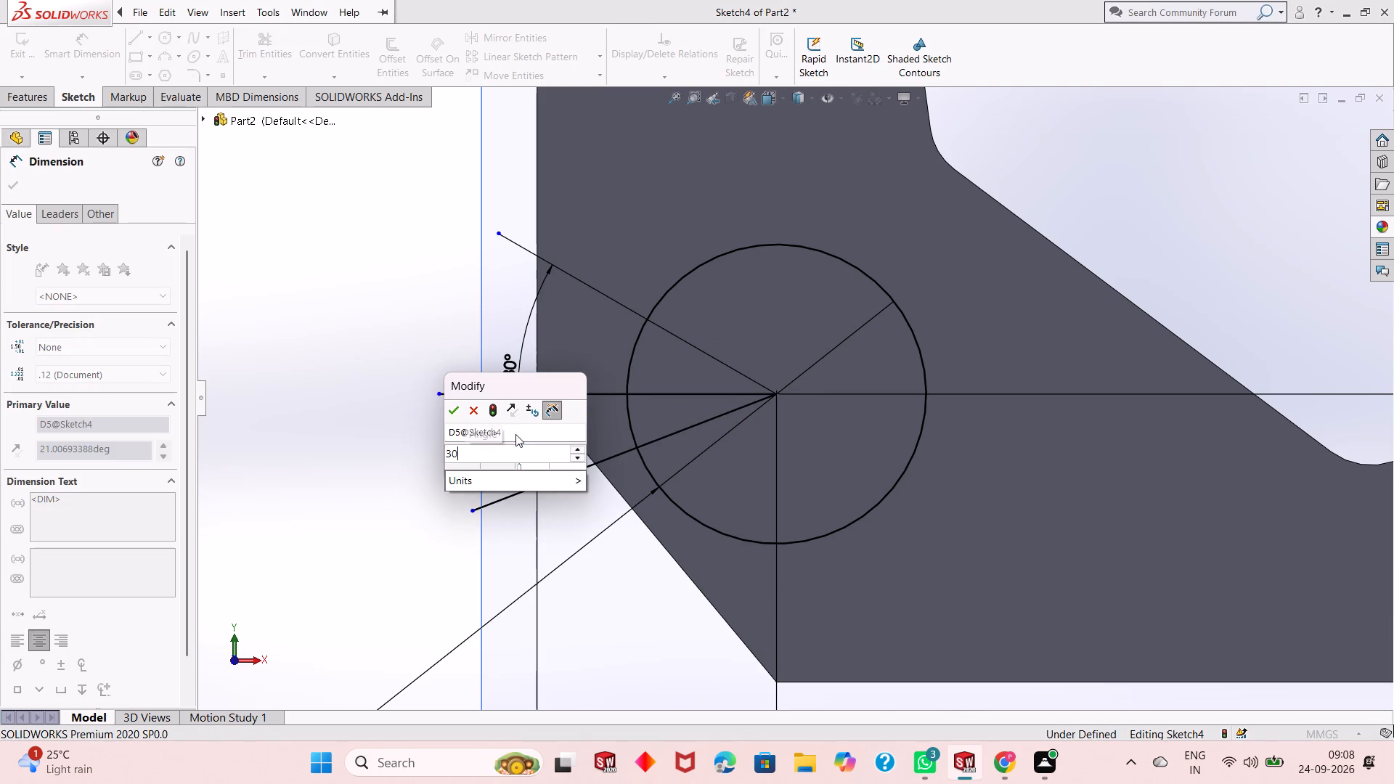
key(Return)
scroll(515, 441, up, 1)
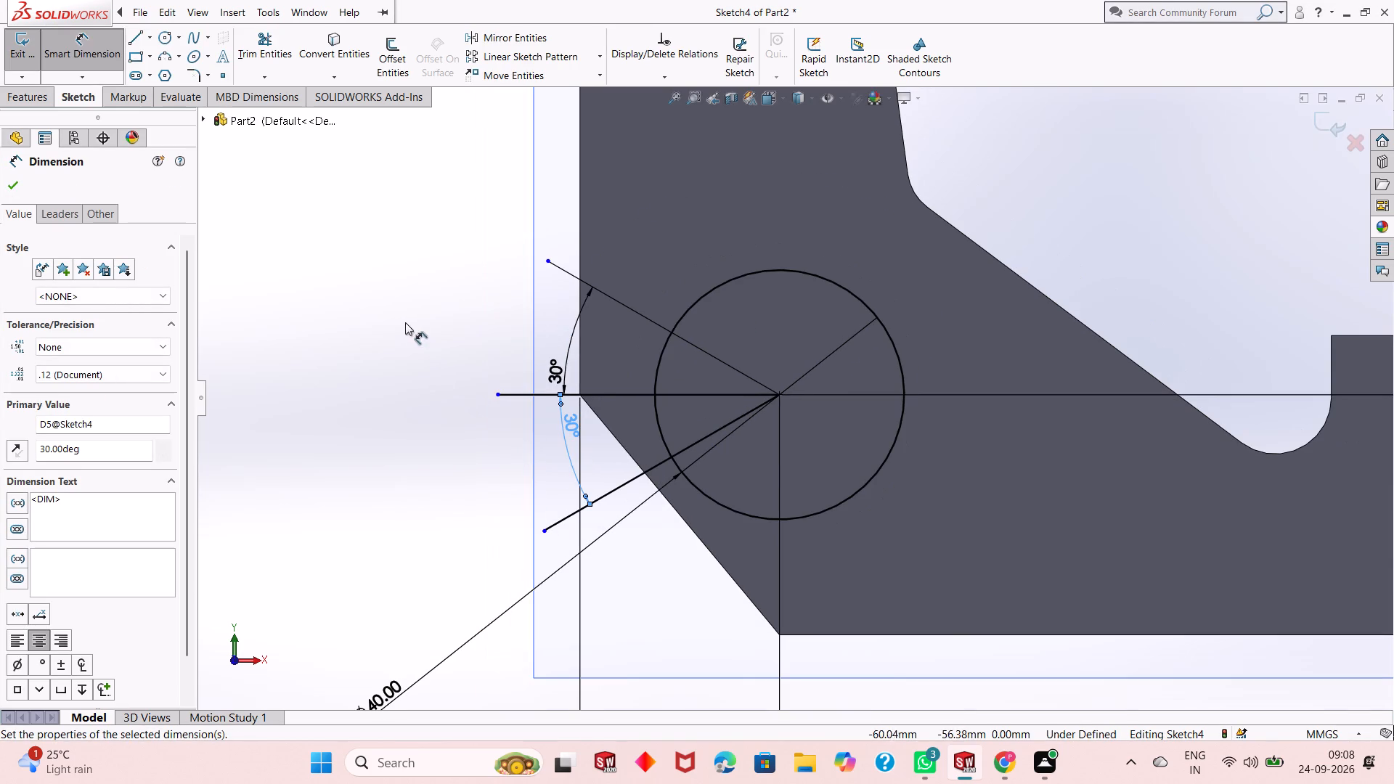
right_click(399, 322)
click(438, 369)
Sketch a circle about 16.3 mm in diameter, centred just beyond the outer end of the horizontal line and level with it.
scroll(553, 372, up, 2)
scroll(823, 354, down, 2)
scroll(591, 391, down, 1)
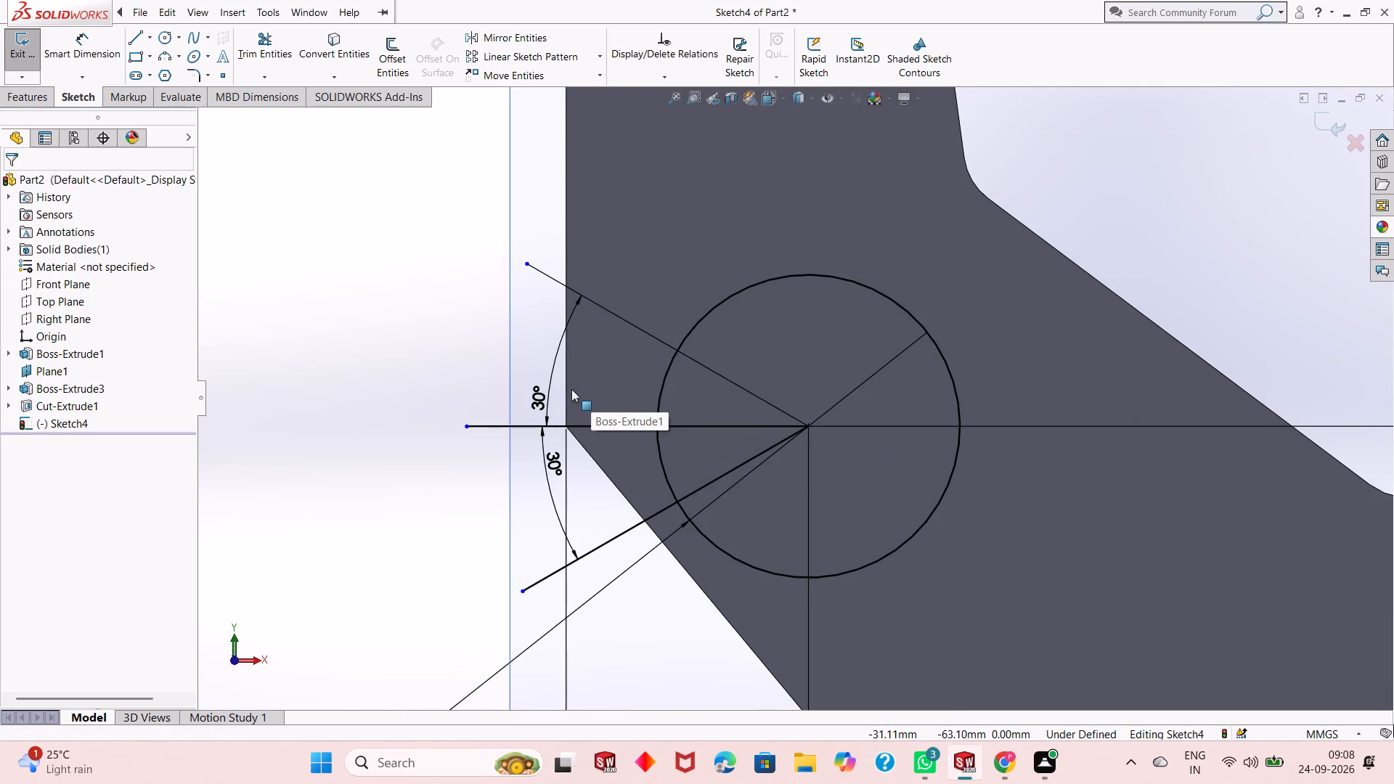
scroll(571, 389, down, 1)
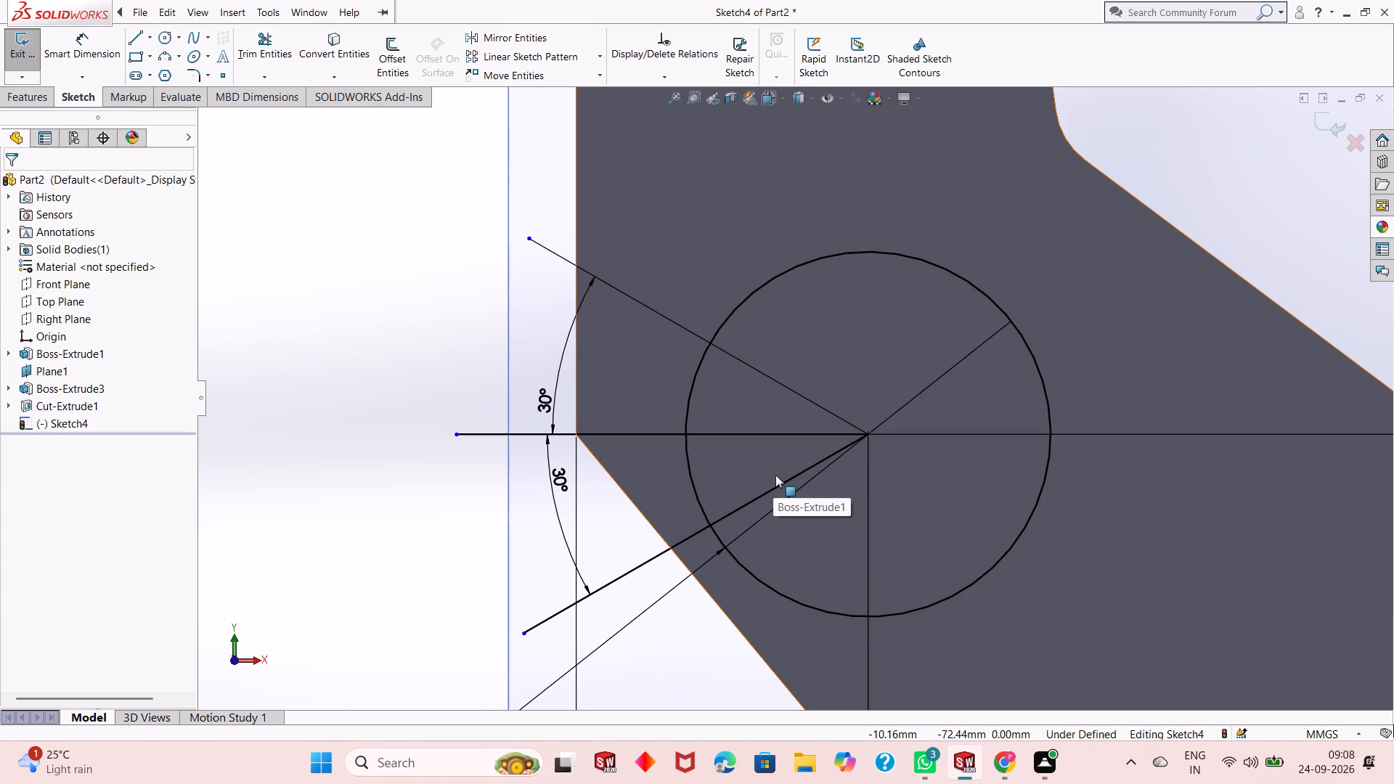
scroll(776, 473, down, 1)
scroll(760, 470, up, 1)
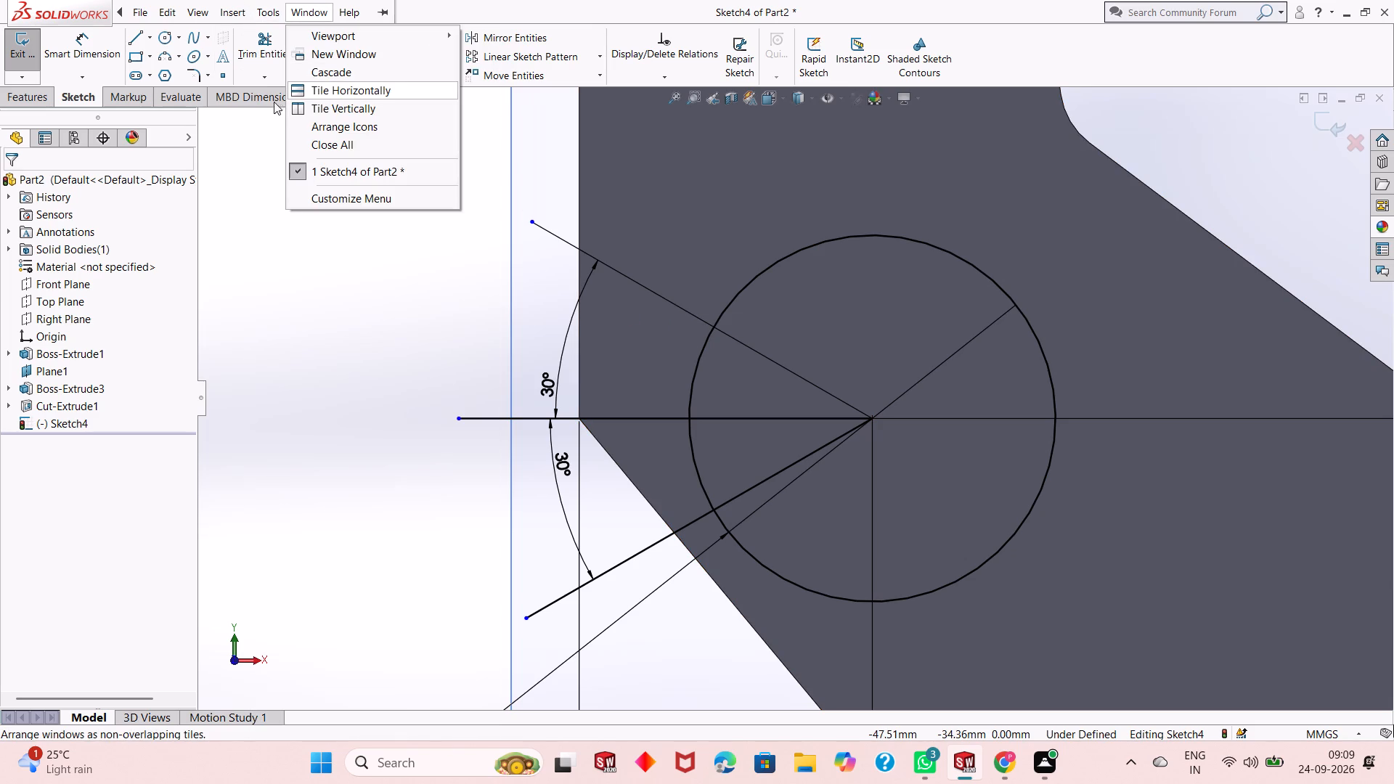
click(166, 44)
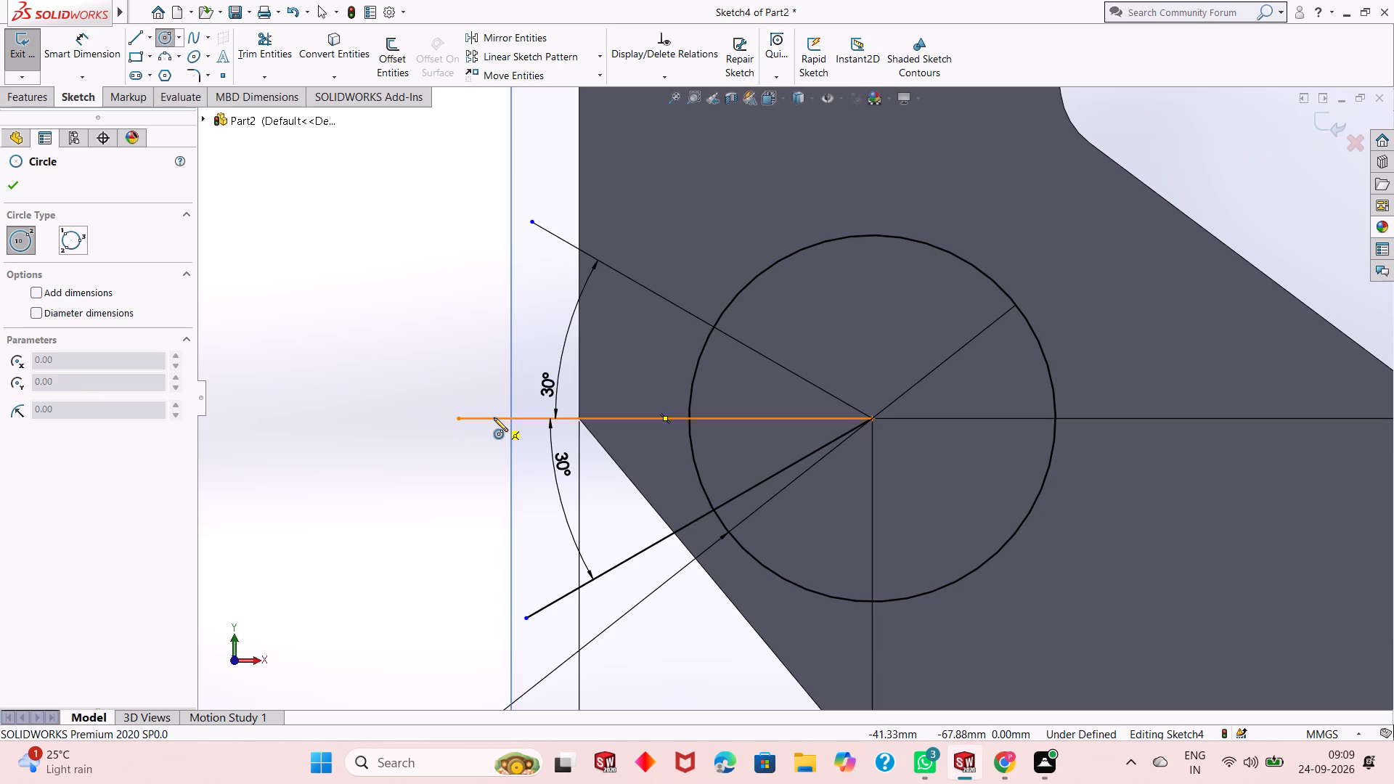
click(420, 420)
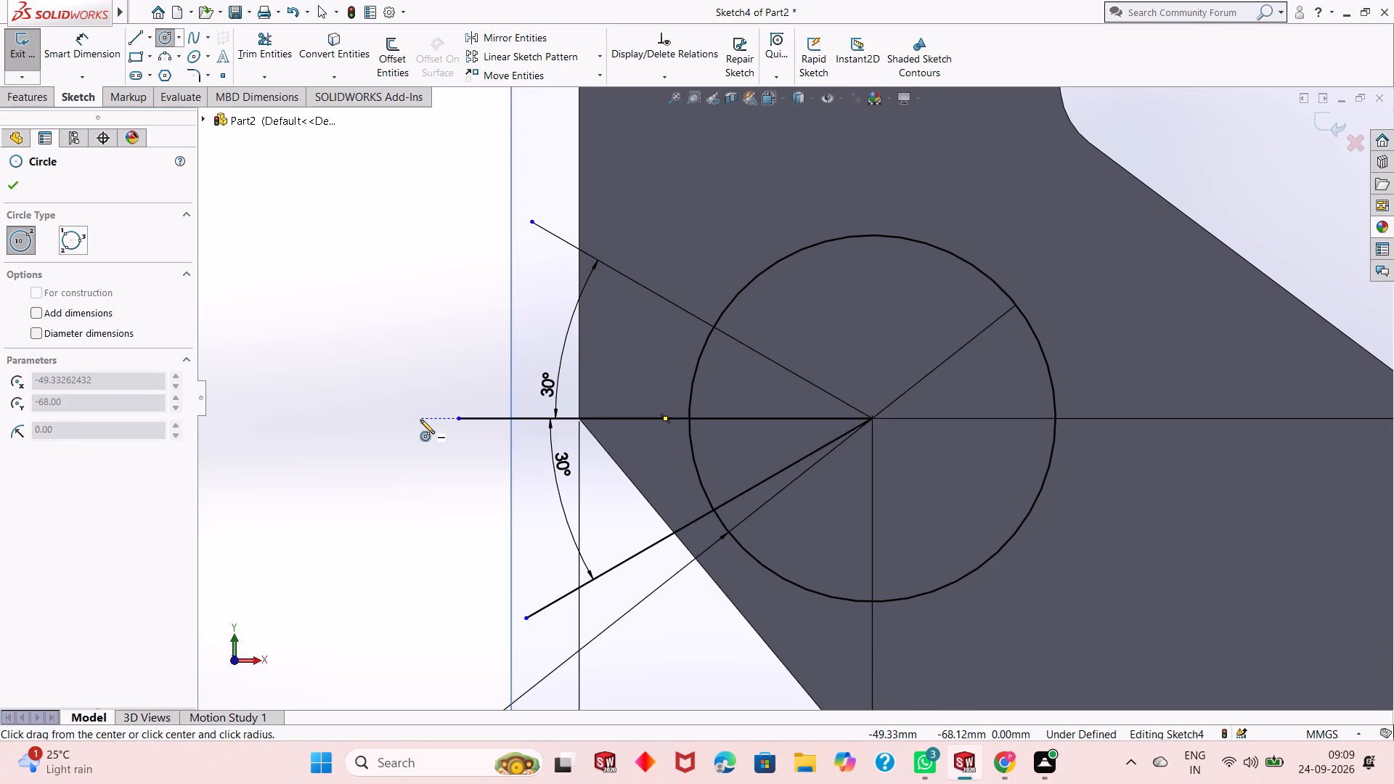
click(423, 493)
right_click(423, 493)
click(432, 499)
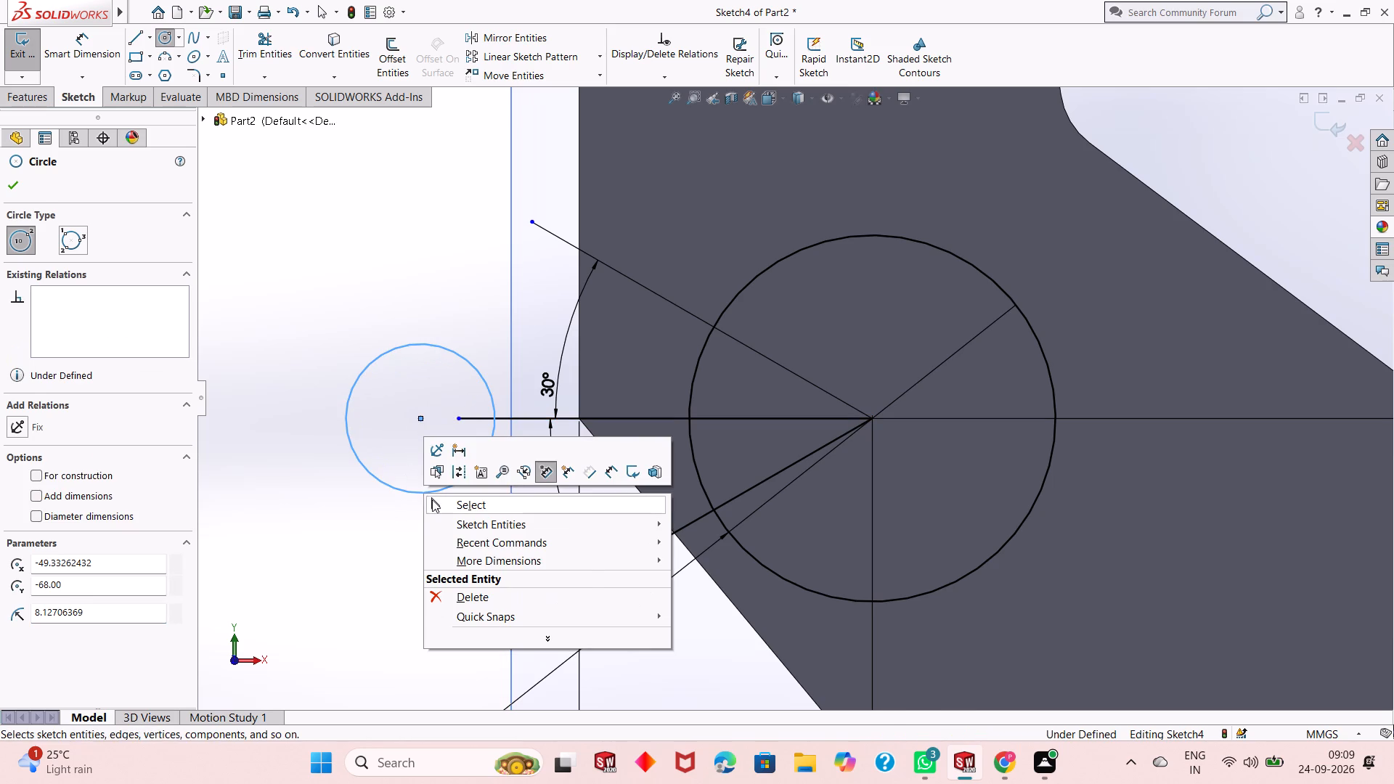
Dimension the diameter of the circle at the horizontal line's outer end at 16 mm.
click(95, 56)
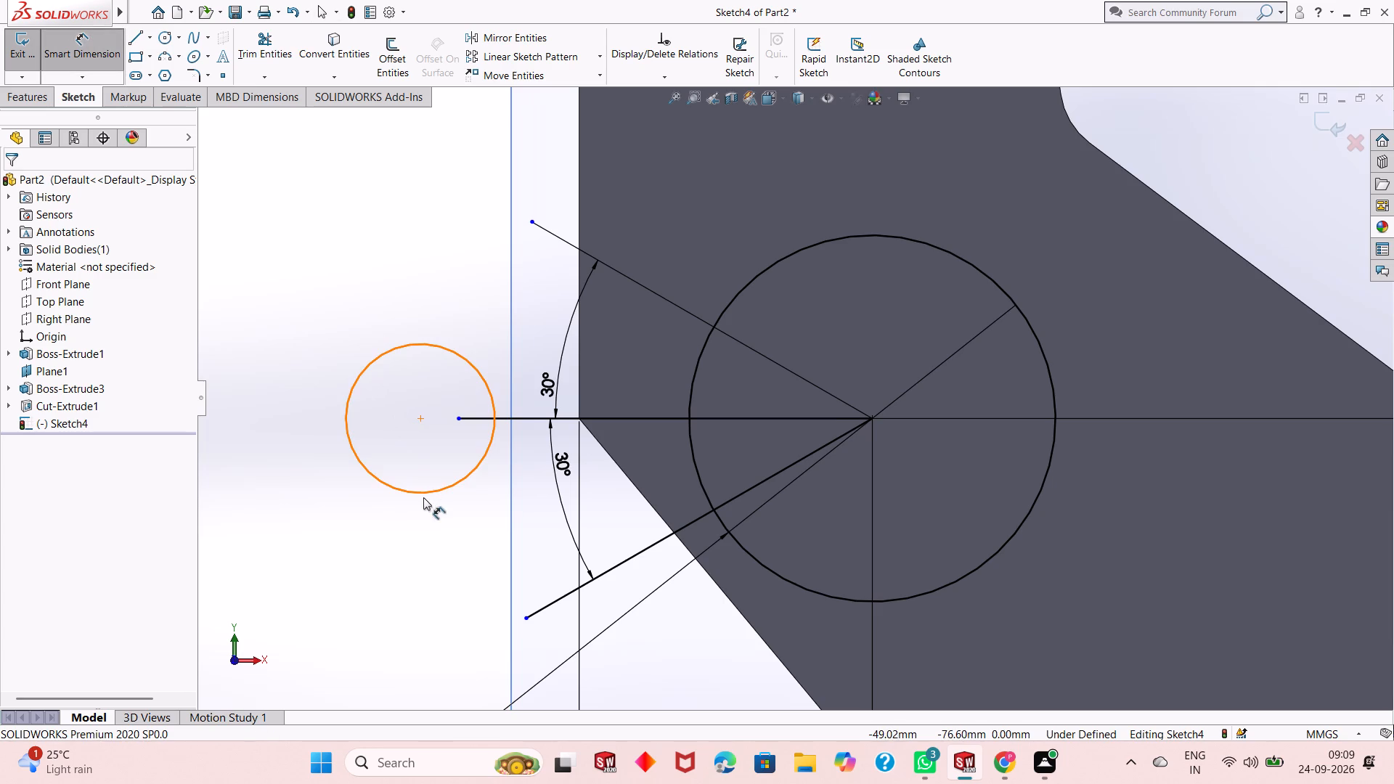
click(428, 493)
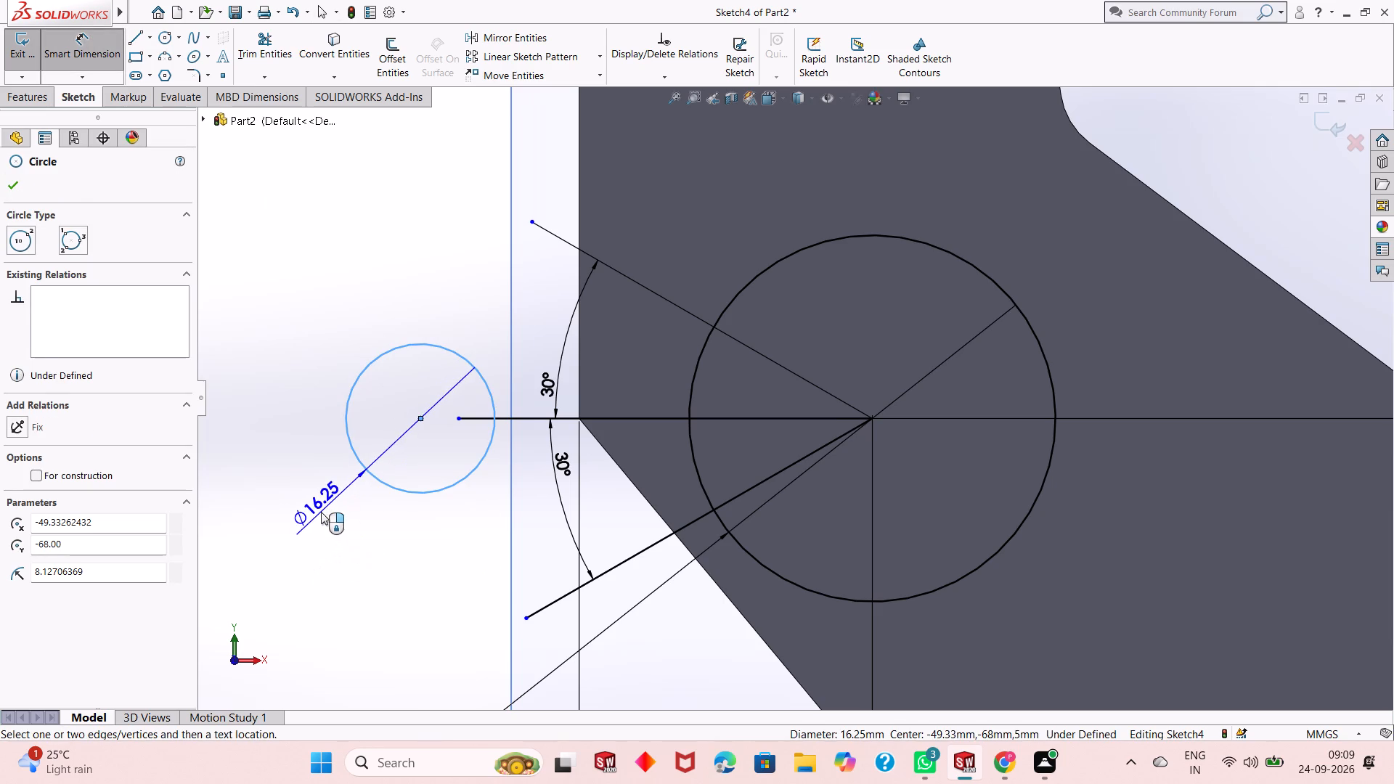
click(321, 512)
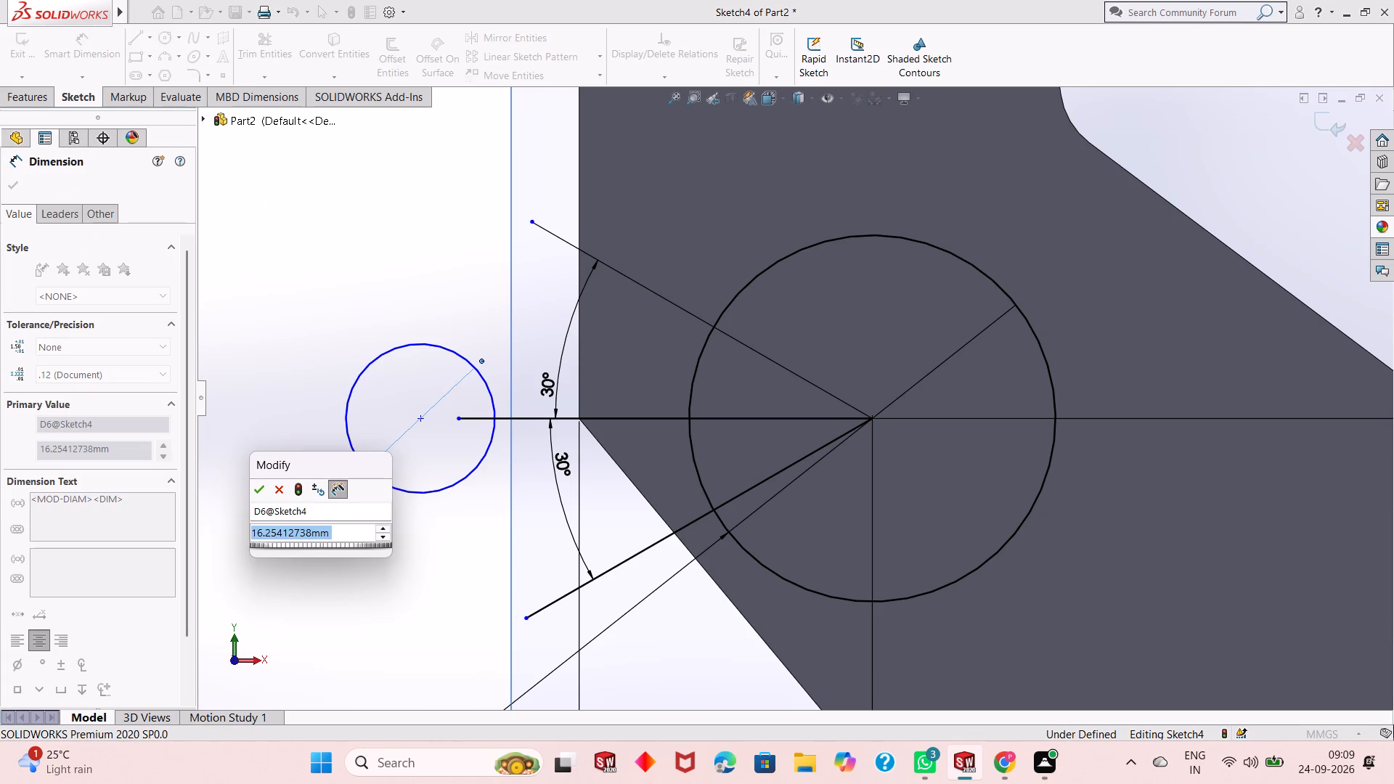
text(16)
key(Return)
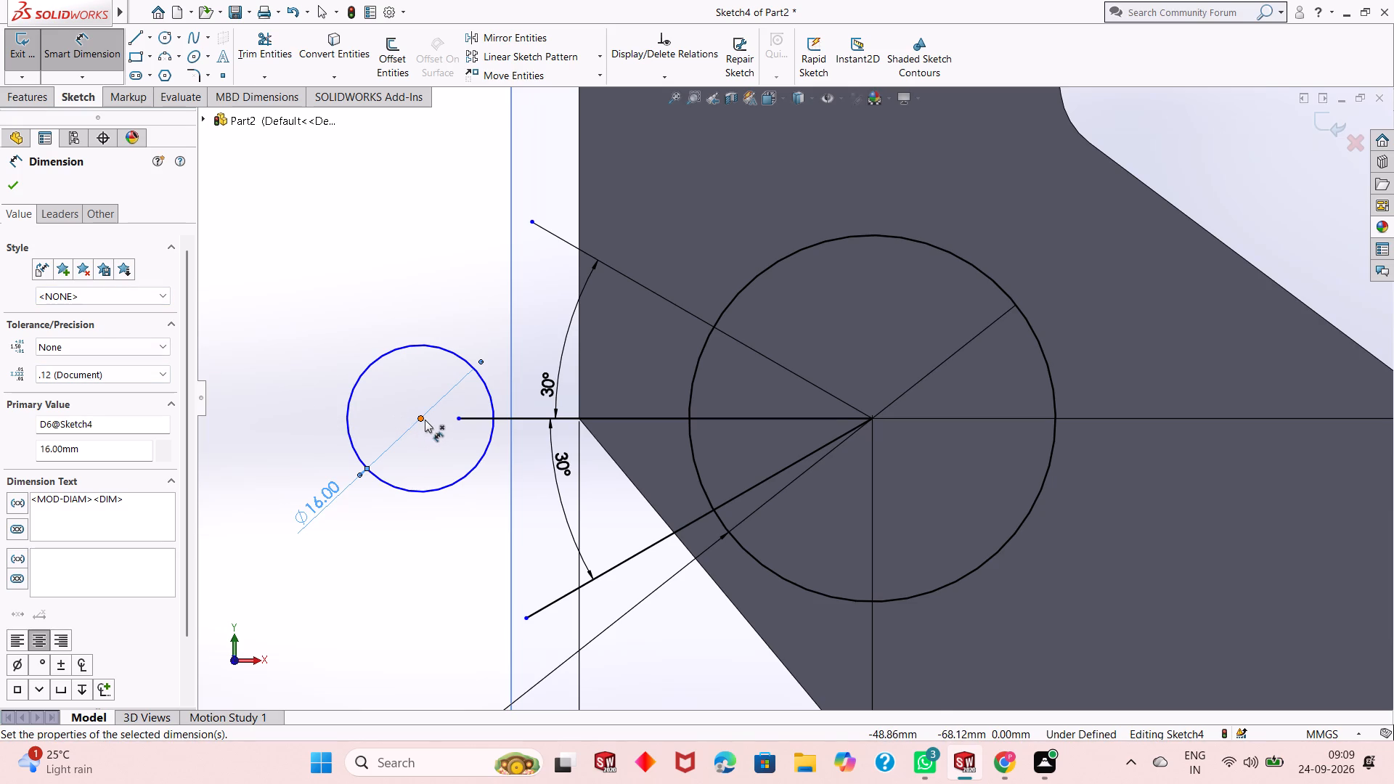
right_click(360, 285)
click(386, 335)
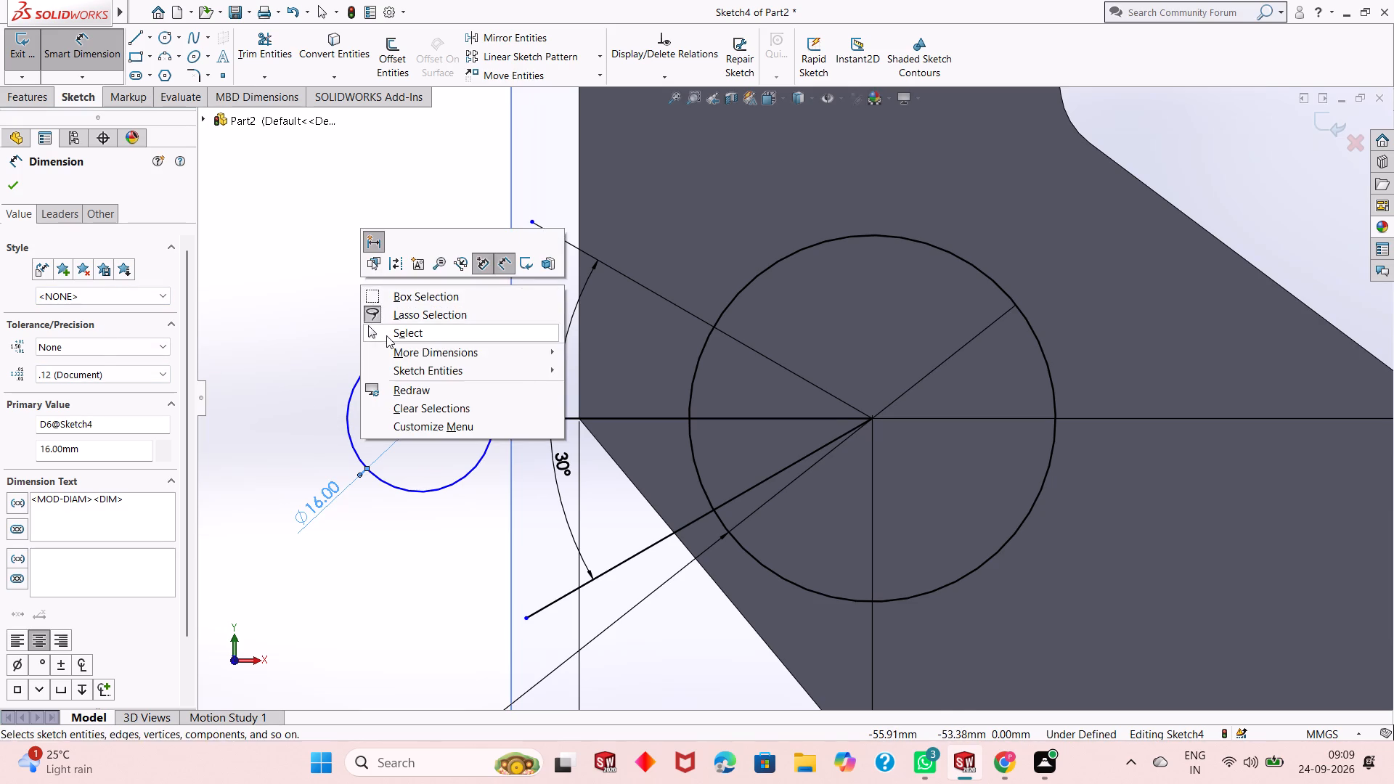
Sketch a circle about 13.4 mm in diameter centred on the upper sloping line, outside the 40 mm circle.
click(166, 44)
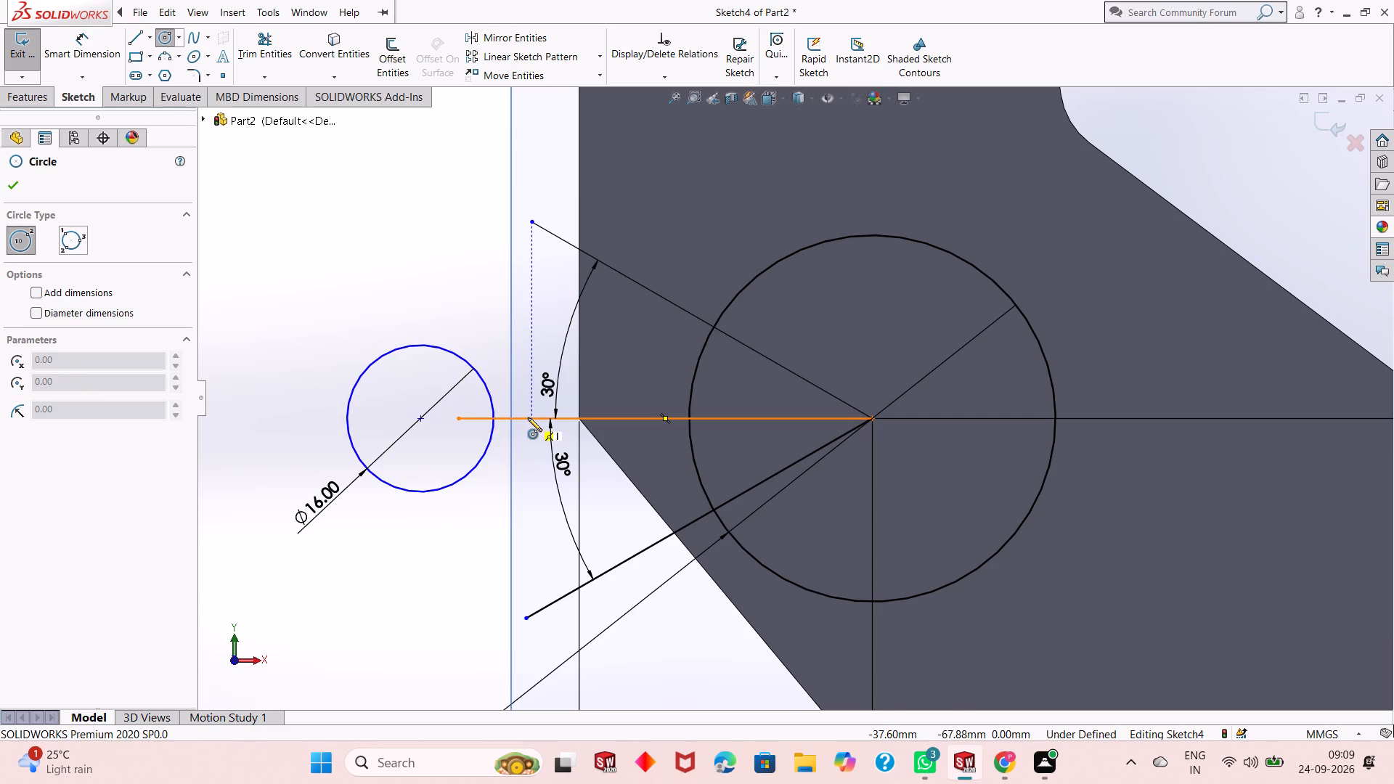
scroll(528, 417, down, 1)
scroll(528, 417, up, 2)
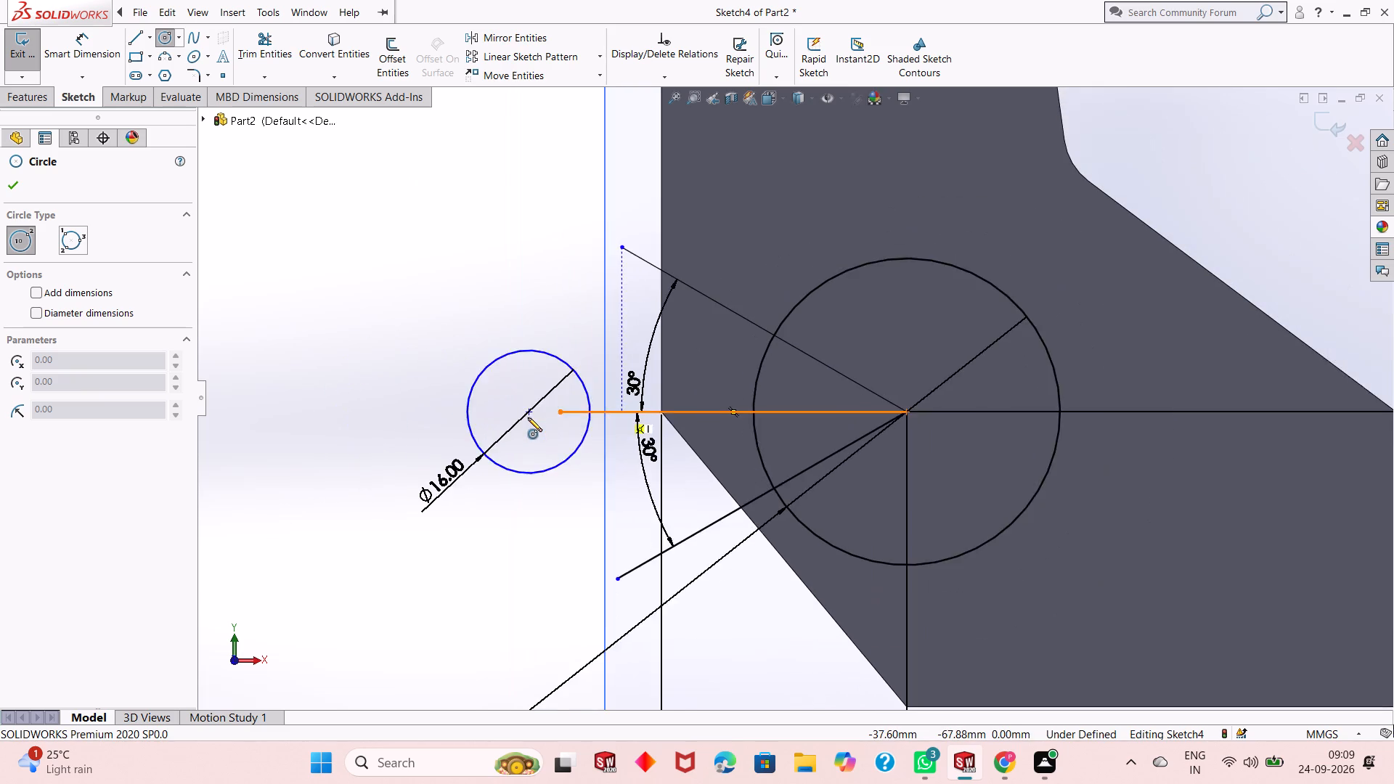
scroll(528, 417, up, 1)
scroll(799, 407, down, 1)
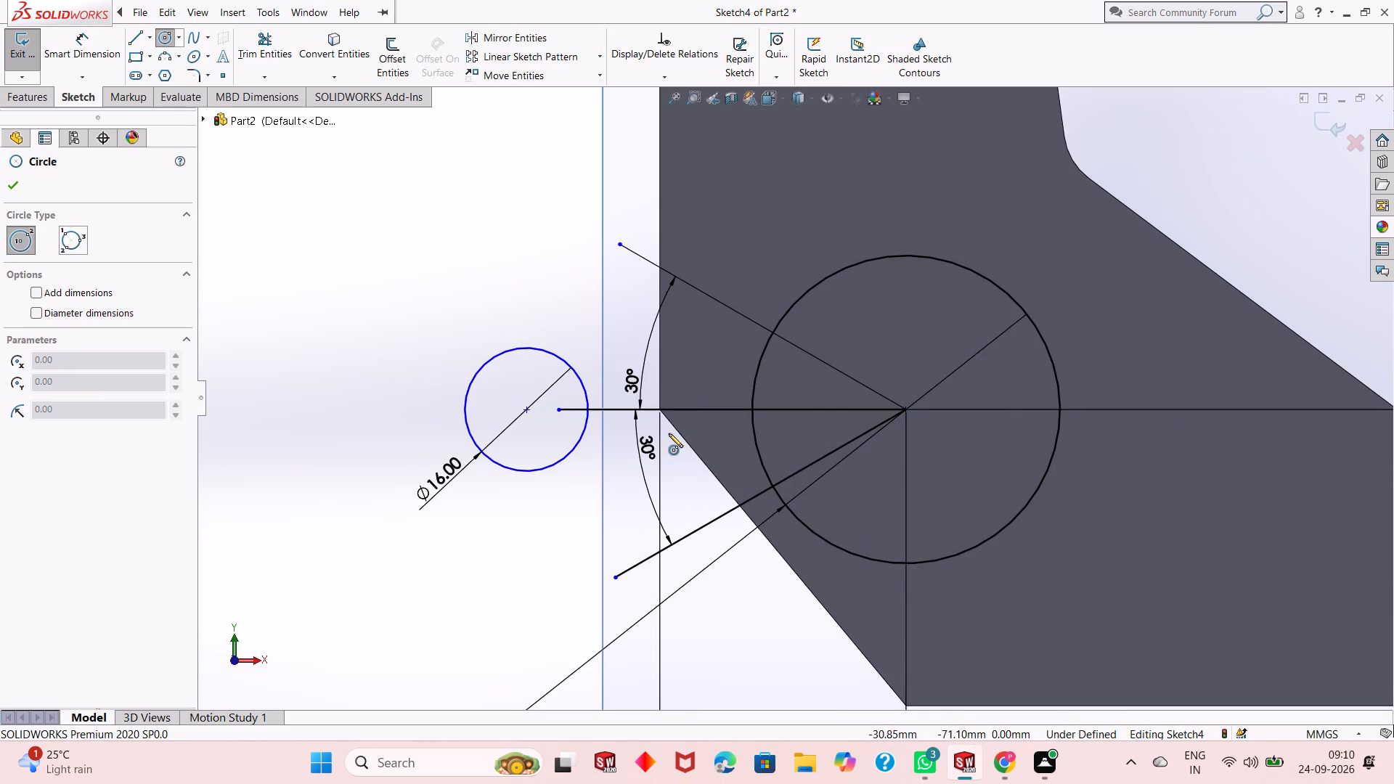
scroll(663, 308, down, 2)
scroll(663, 308, up, 4)
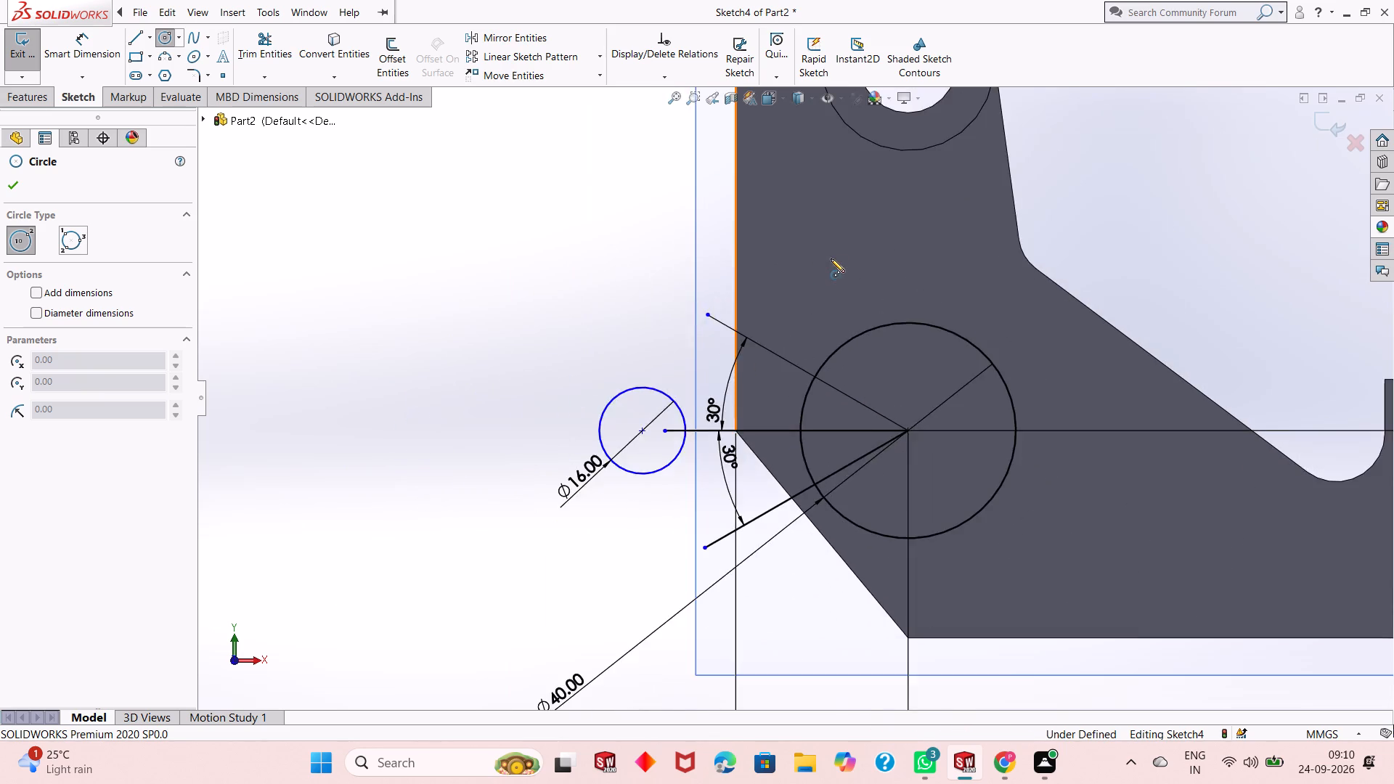
scroll(834, 258, down, 2)
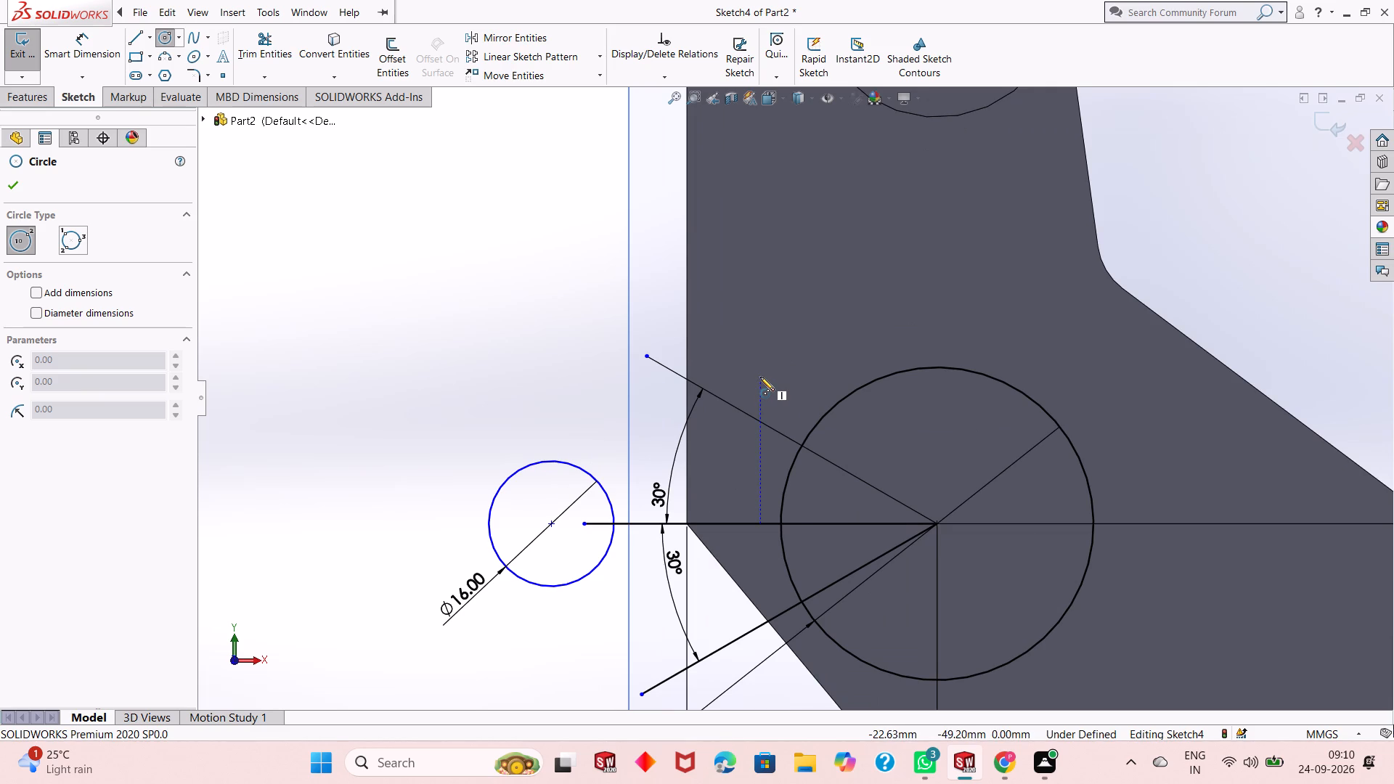
click(749, 415)
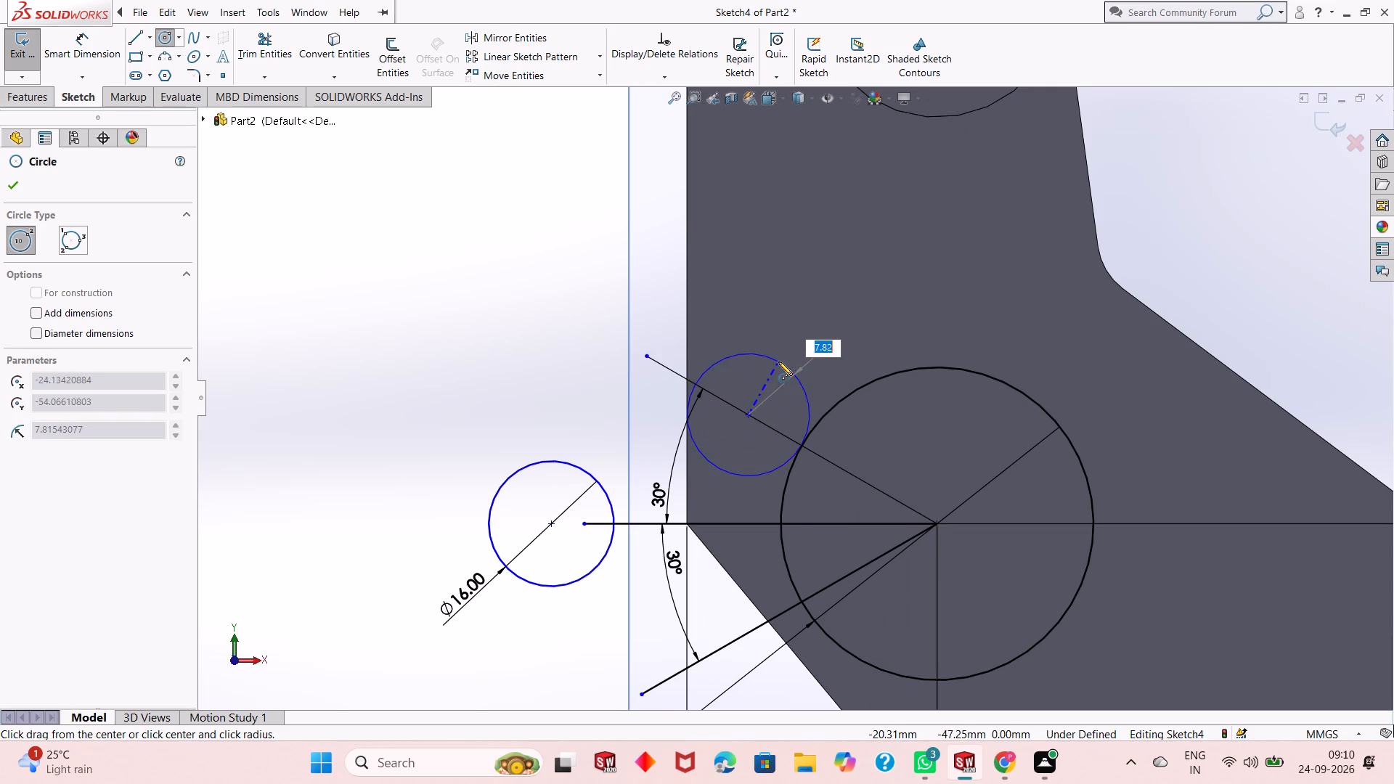
click(767, 366)
right_click(435, 294)
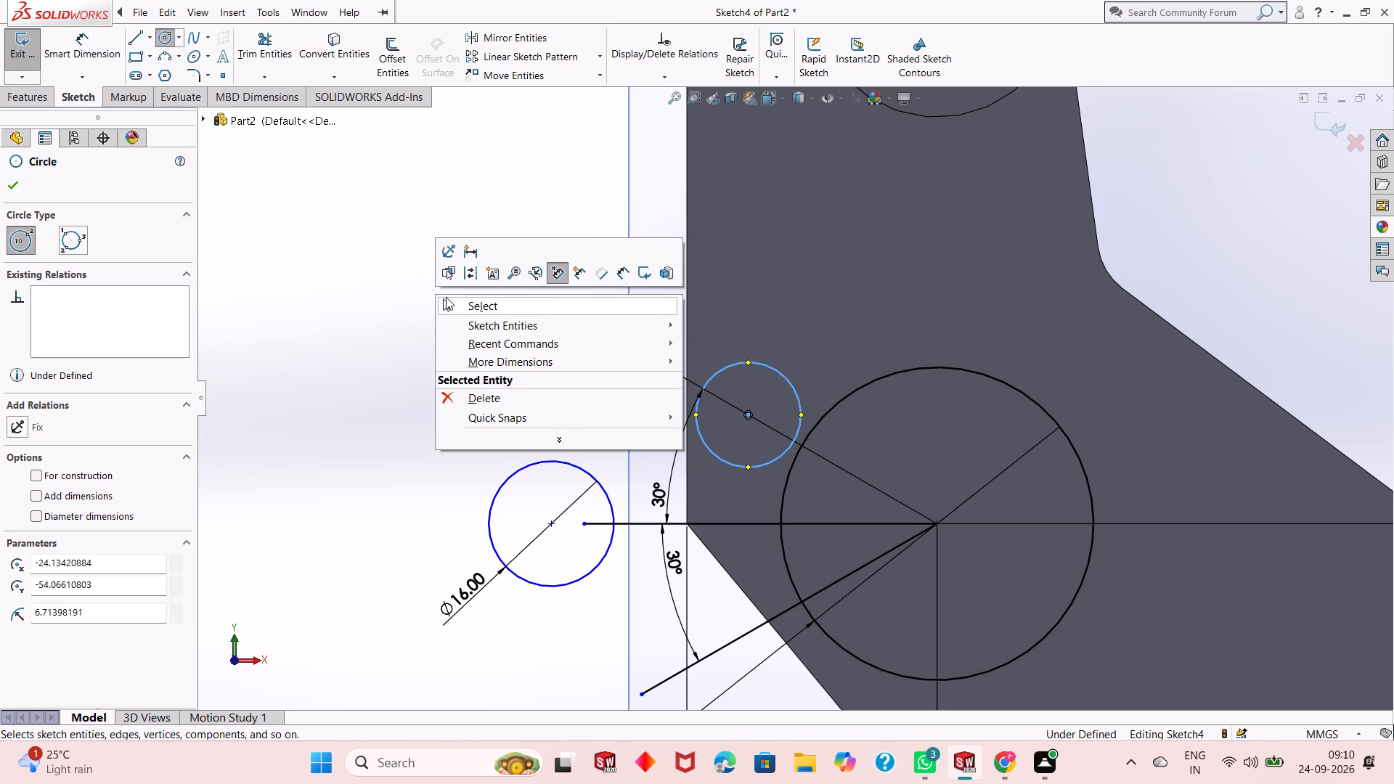
click(451, 301)
Dimension the diameter of the circle on the upper sloping line at 16 mm.
click(92, 45)
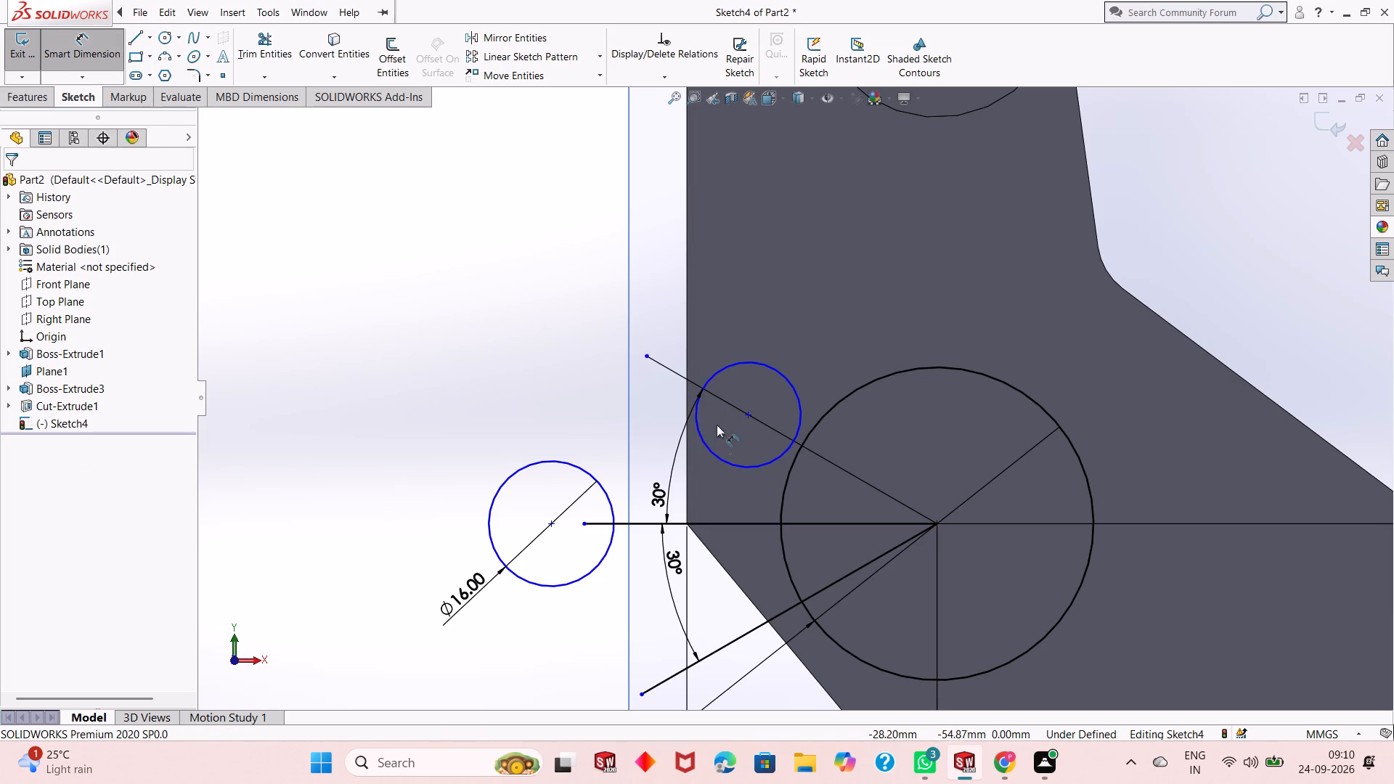
click(712, 451)
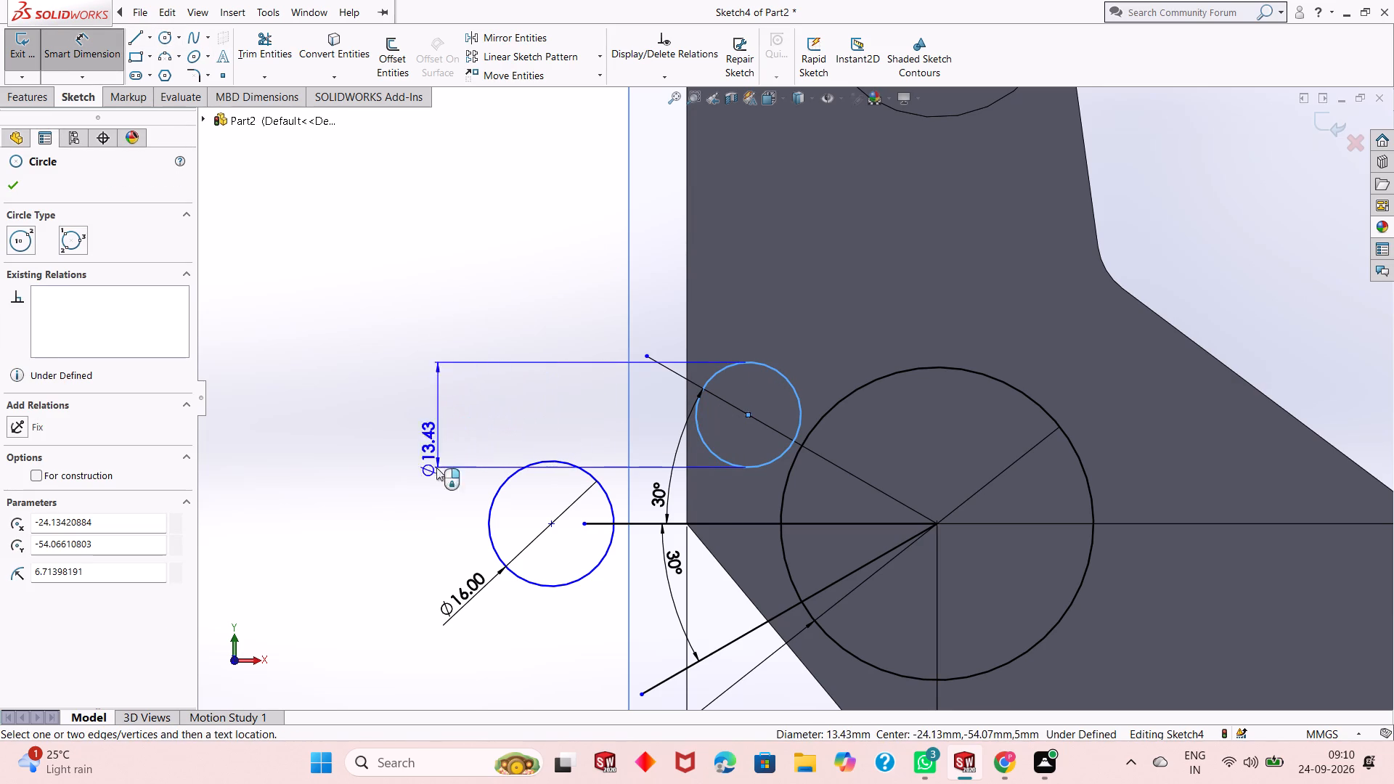
click(524, 638)
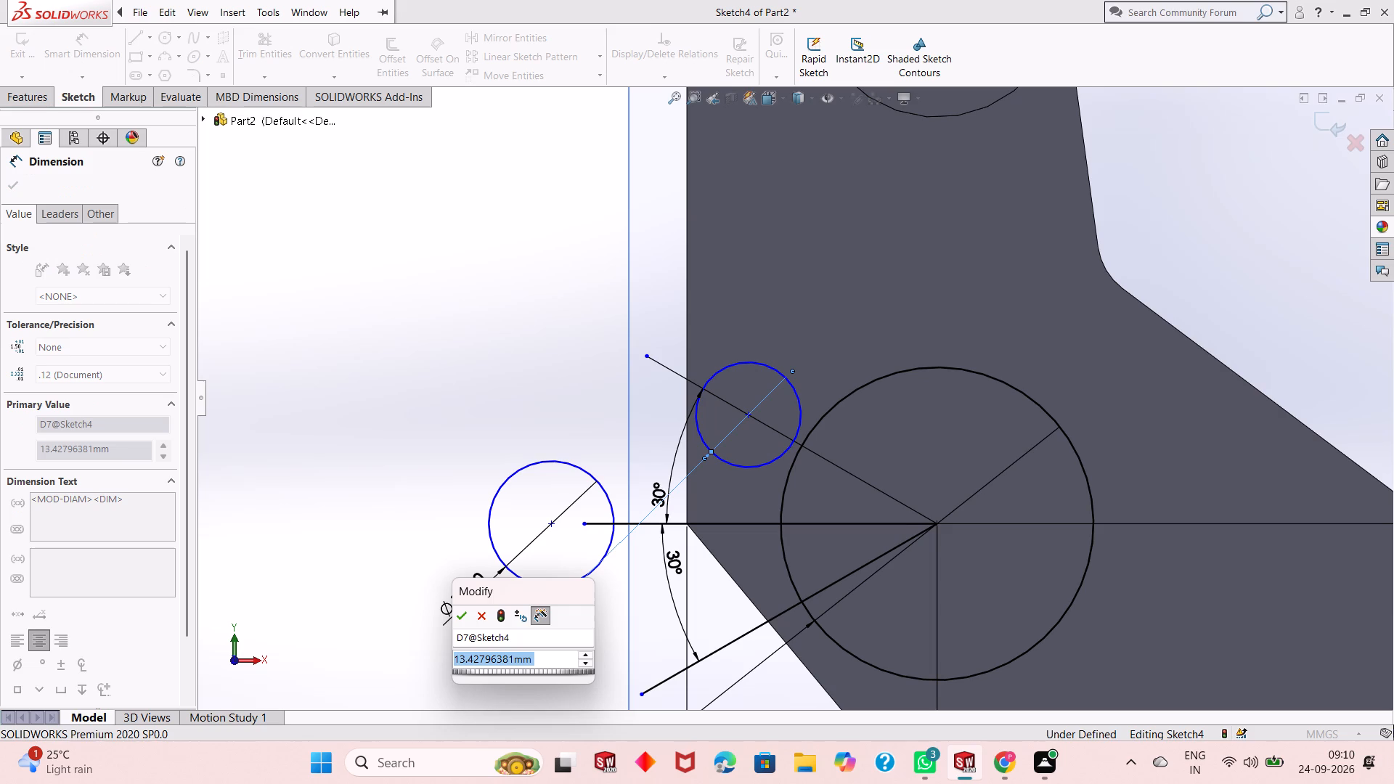
text(16)
key(Return)
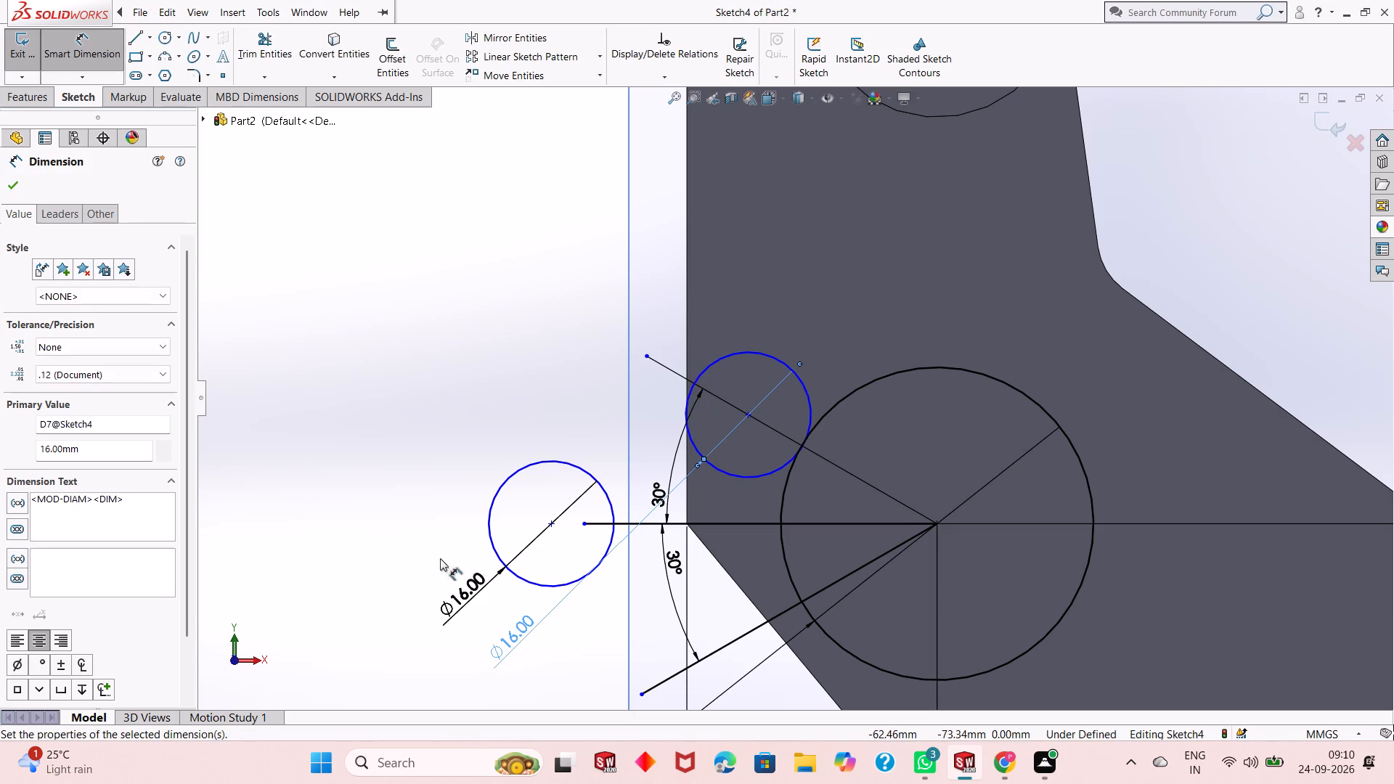
right_click(338, 467)
click(358, 510)
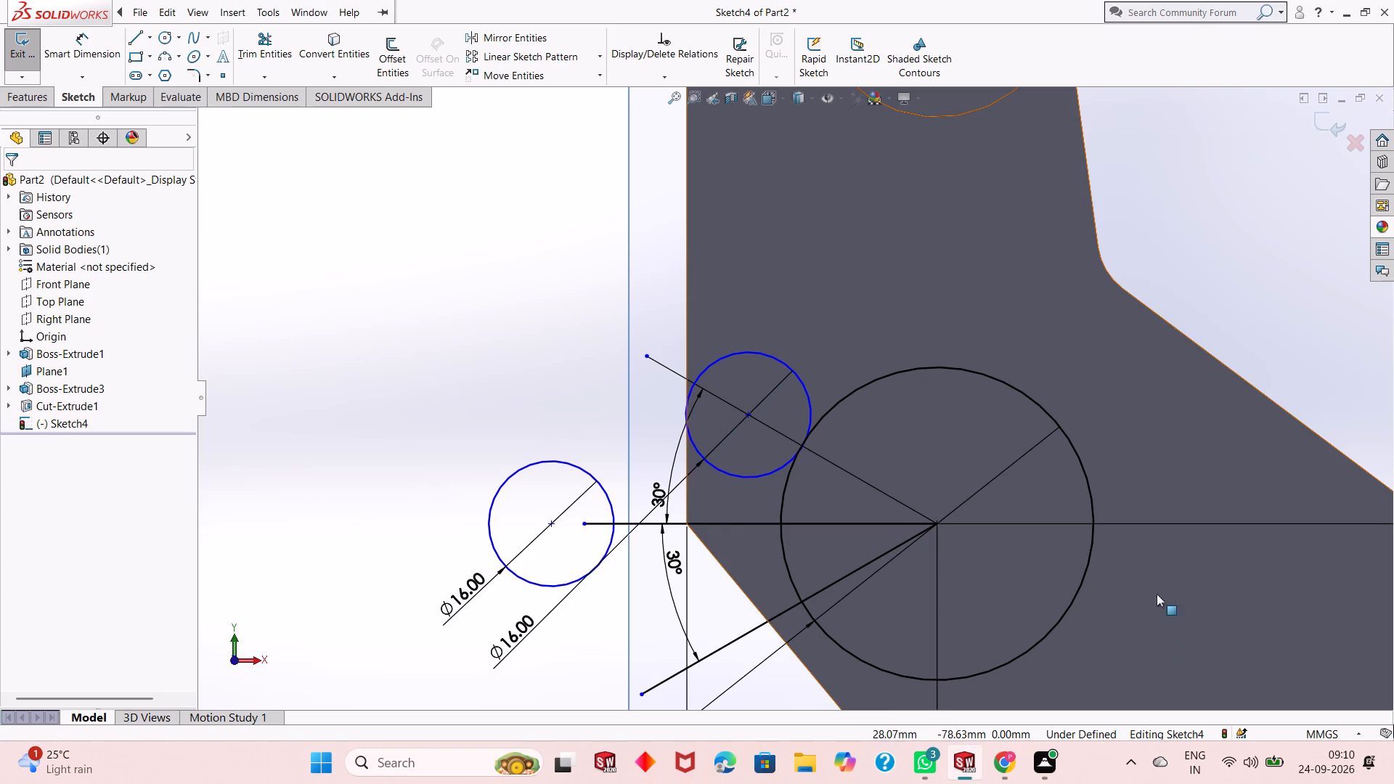
Add a tangent relation between the circle on the upper sloping line and the 40 mm circle.
scroll(779, 430, down, 6)
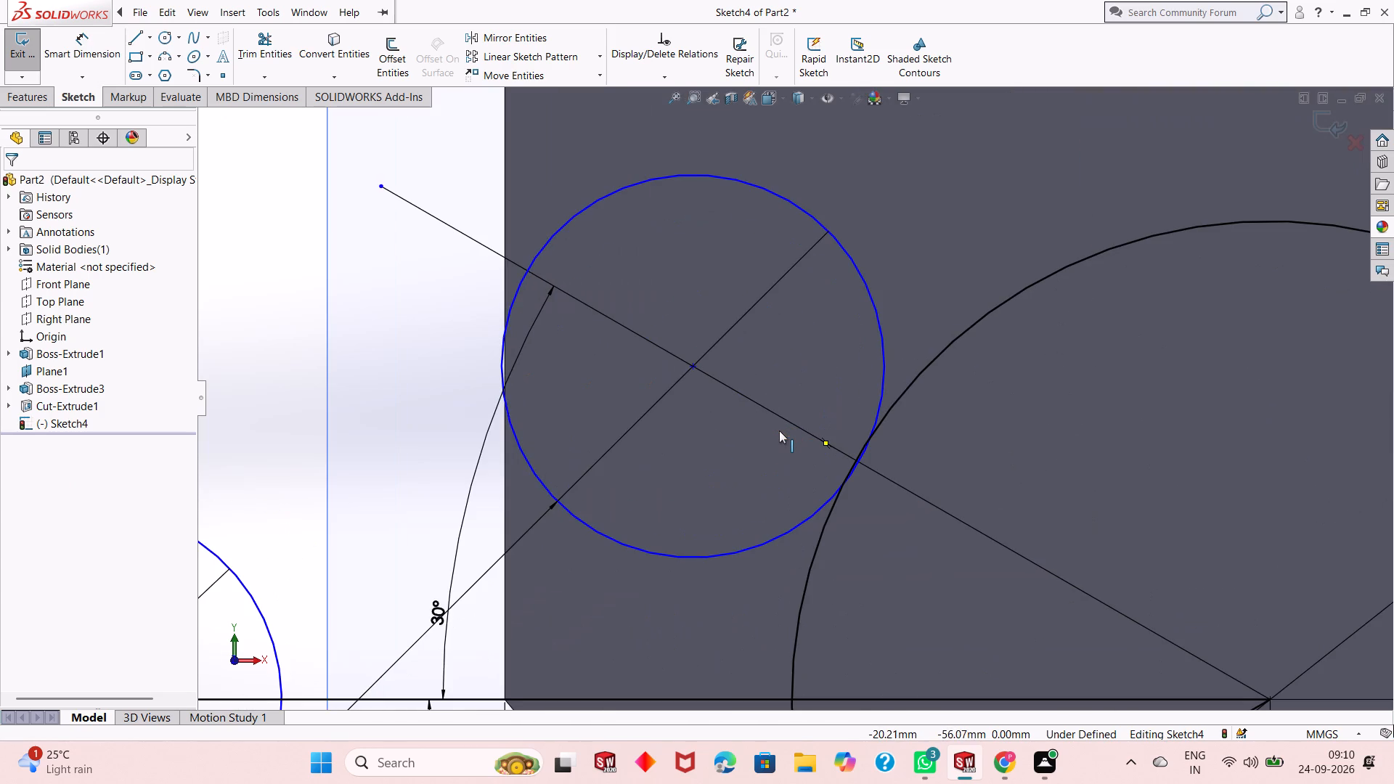
right_click(275, 373)
click(257, 365)
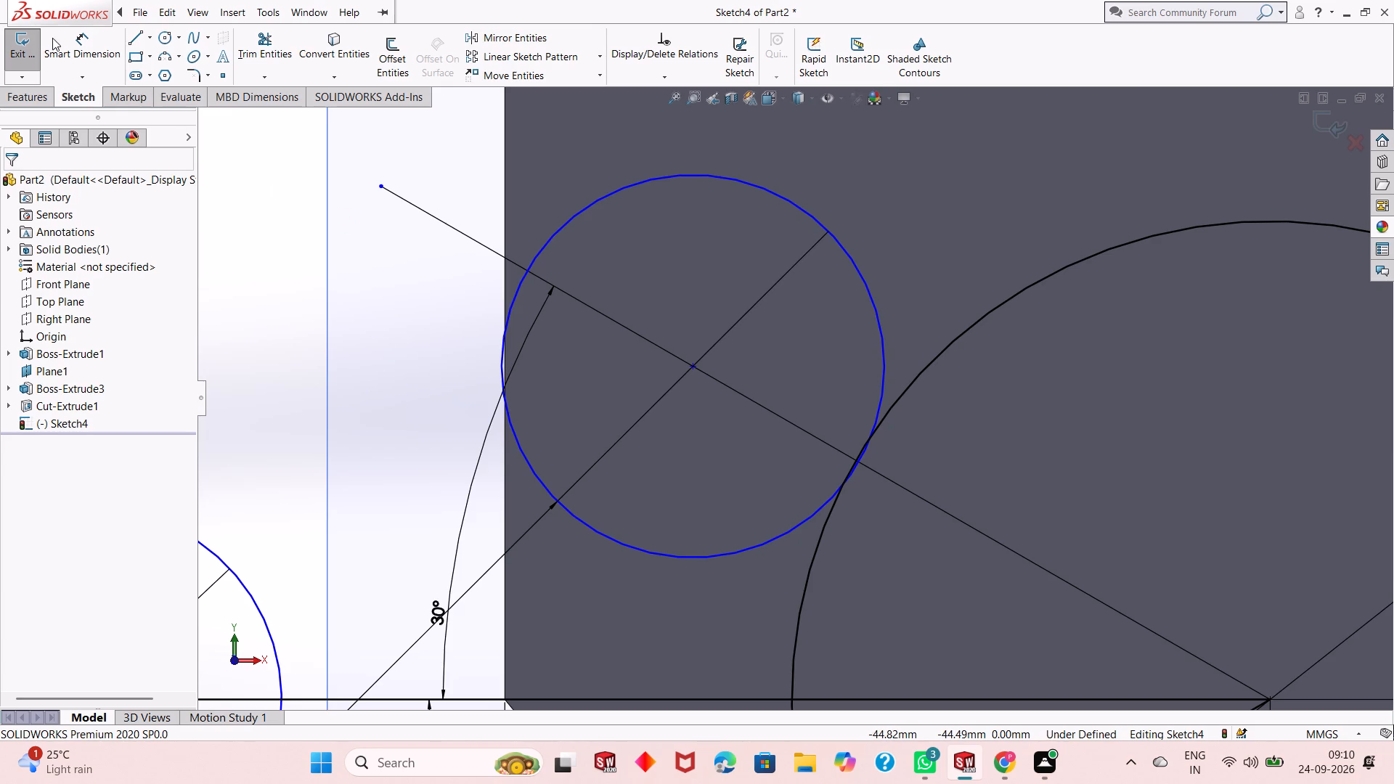
click(529, 462)
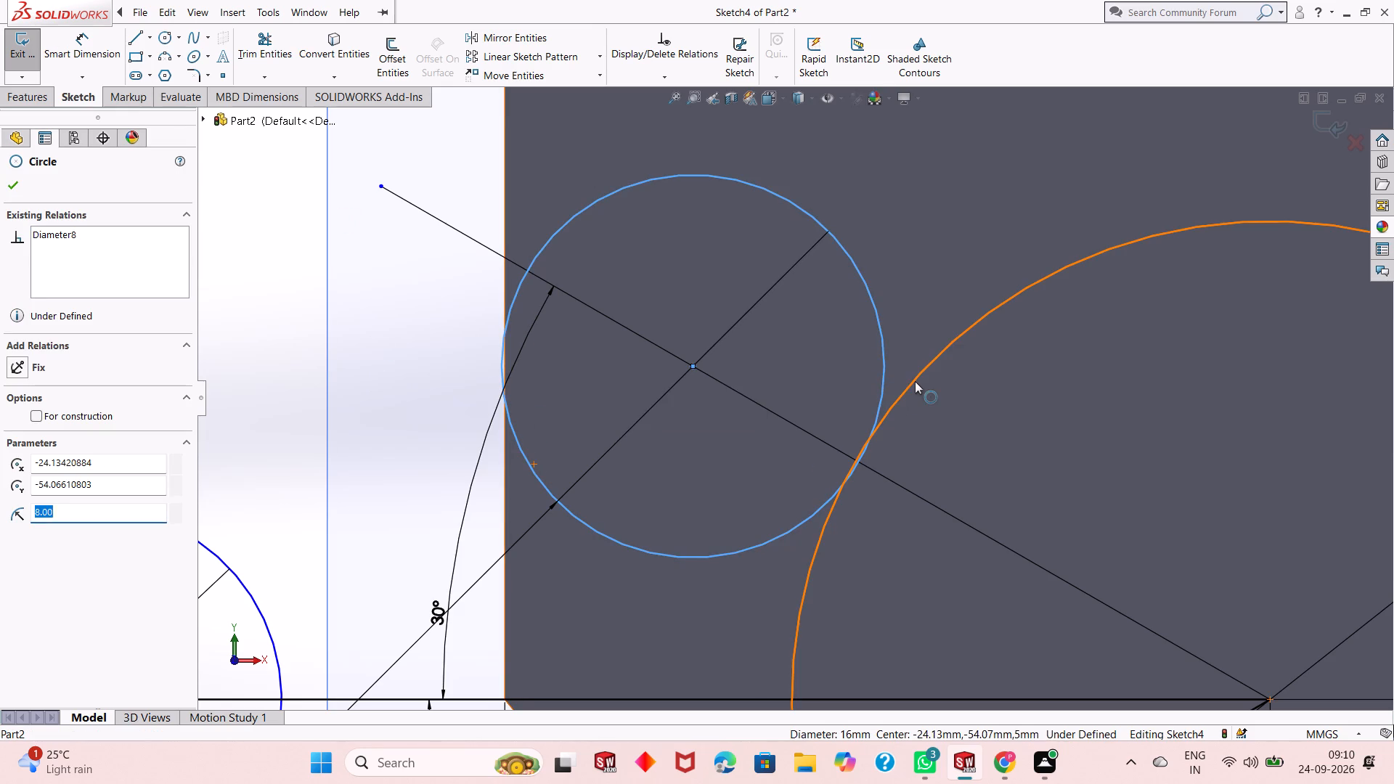
ctrl+click(915, 381)
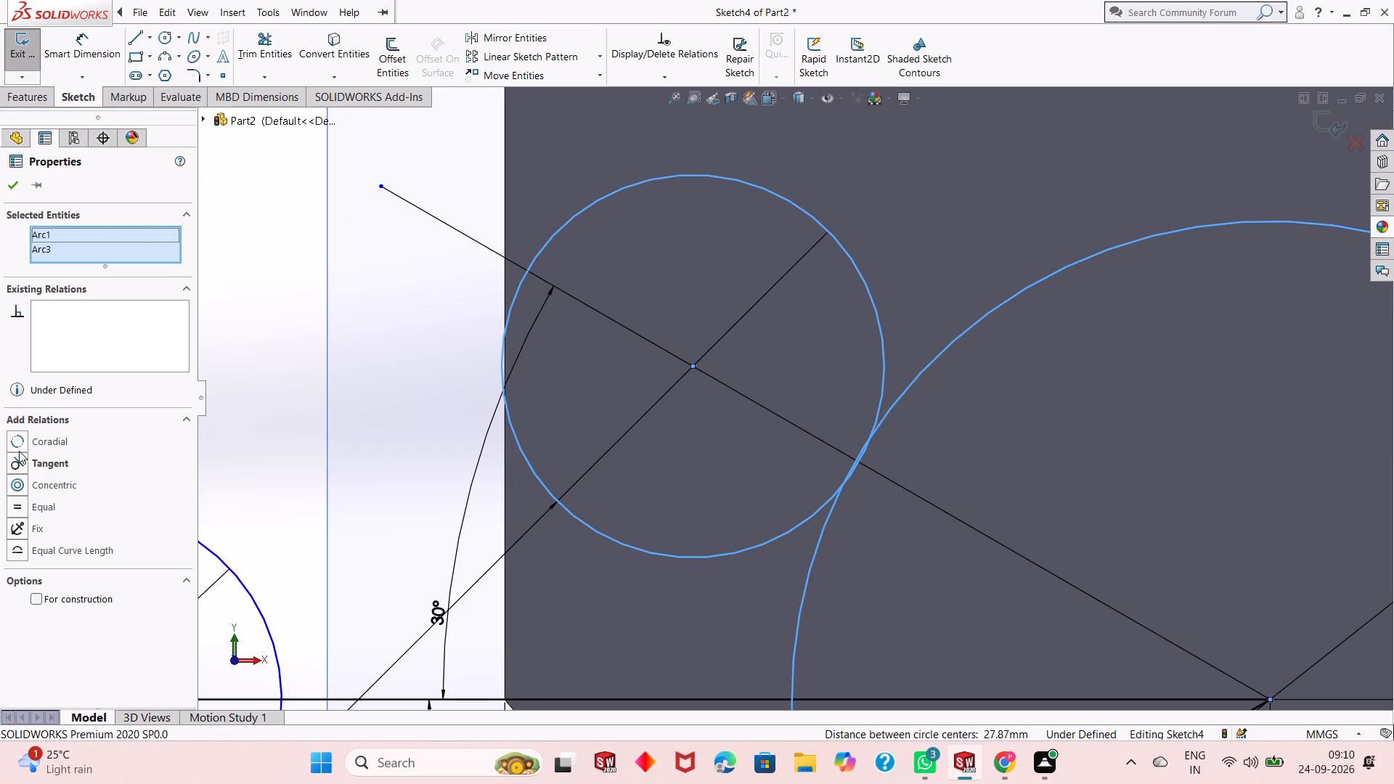
click(15, 461)
click(11, 181)
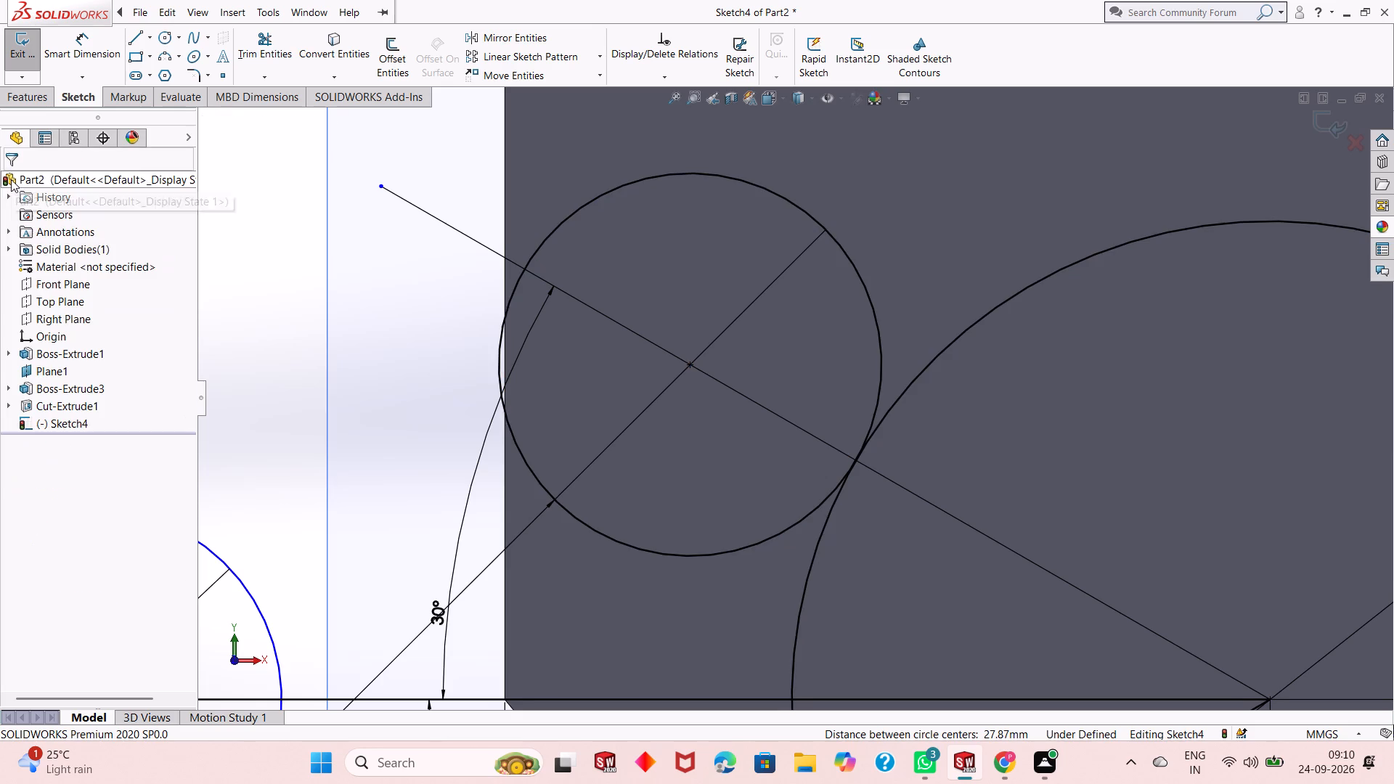
Sketch a circle about 13.7 mm in diameter centred on the lower sloping line, outside the 40 mm circle.
scroll(583, 483, up, 6)
scroll(804, 604, down, 2)
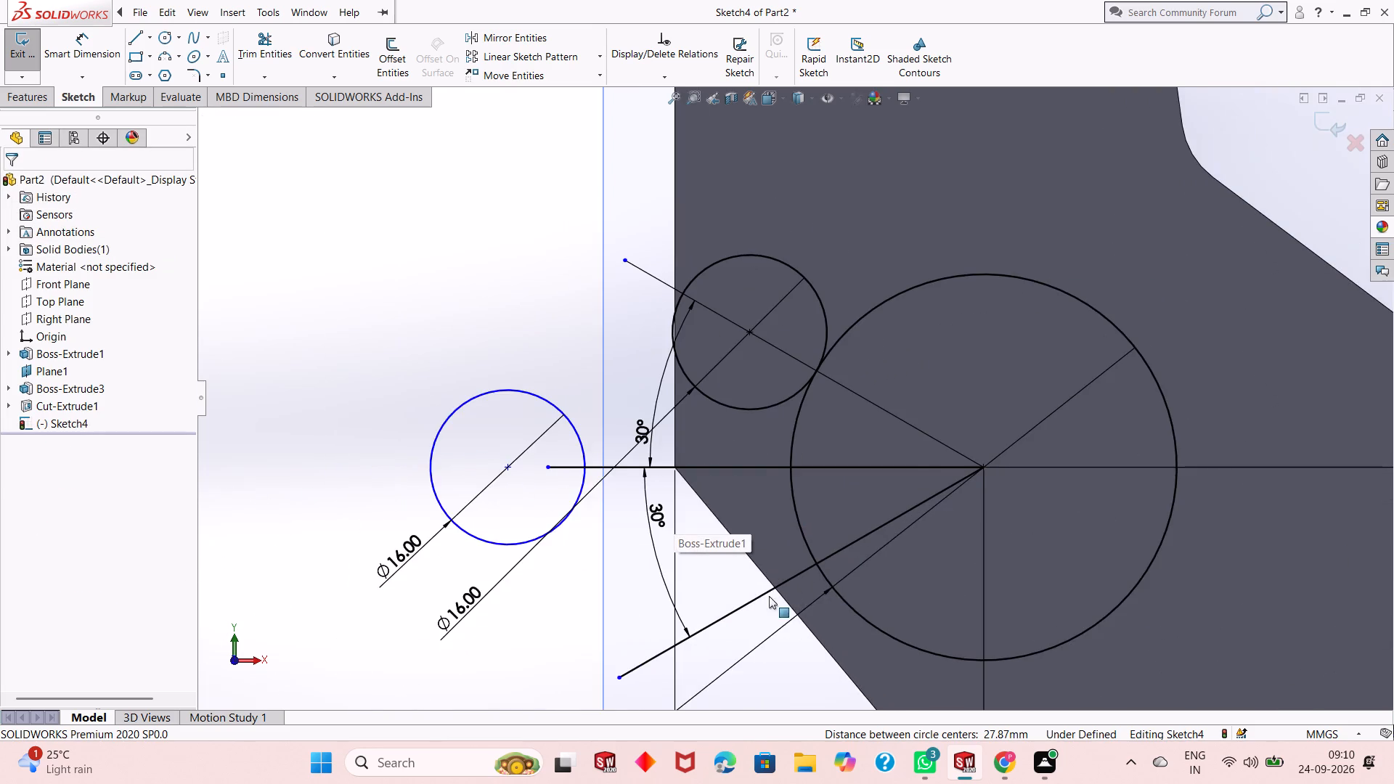
scroll(769, 596, up, 1)
click(166, 44)
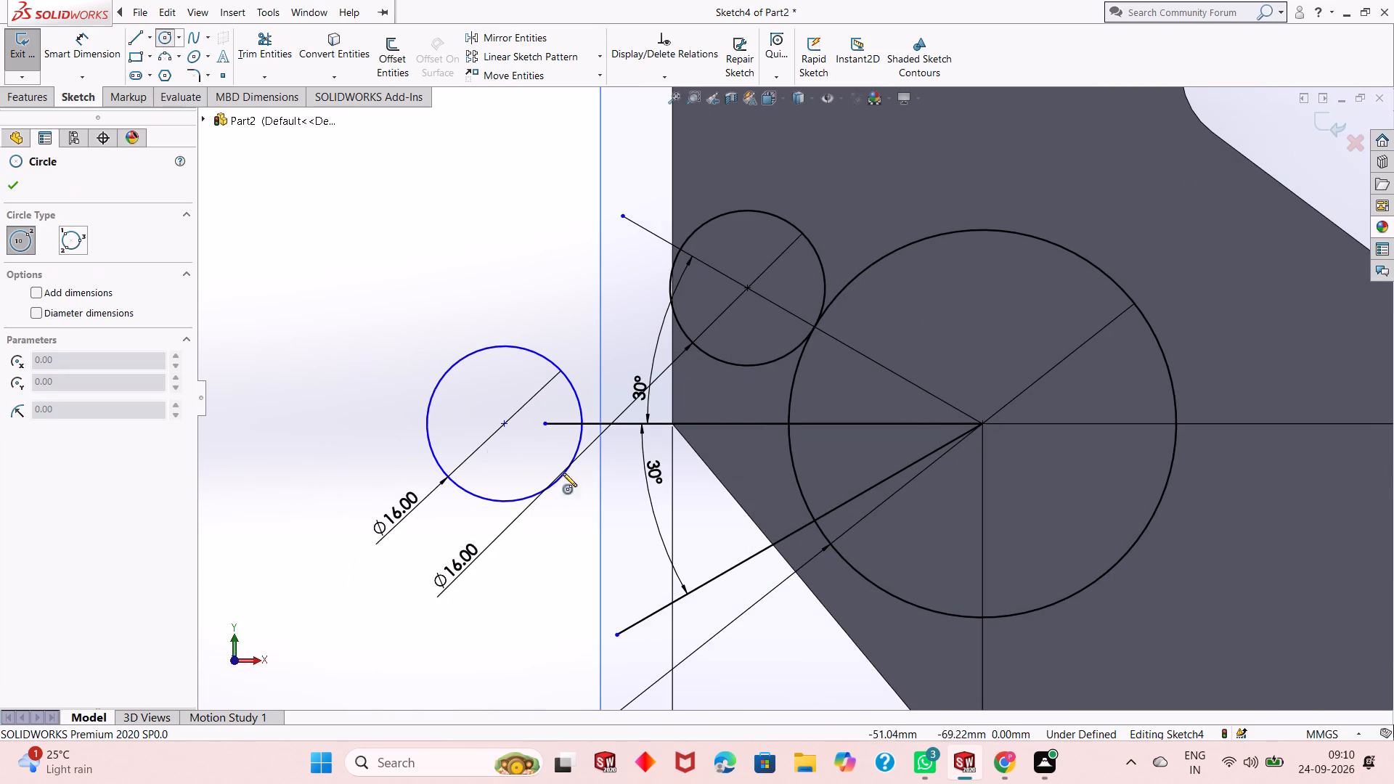
click(734, 567)
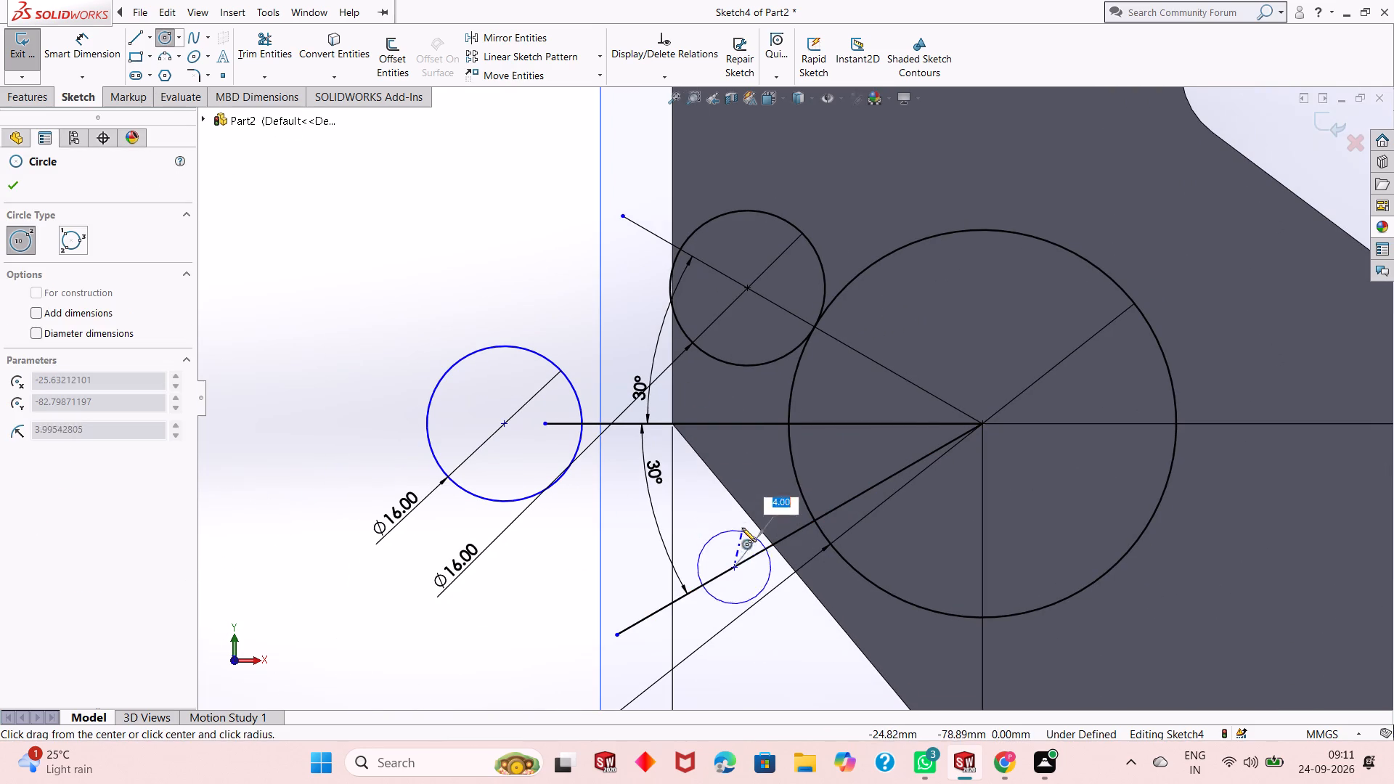
click(749, 502)
right_click(749, 502)
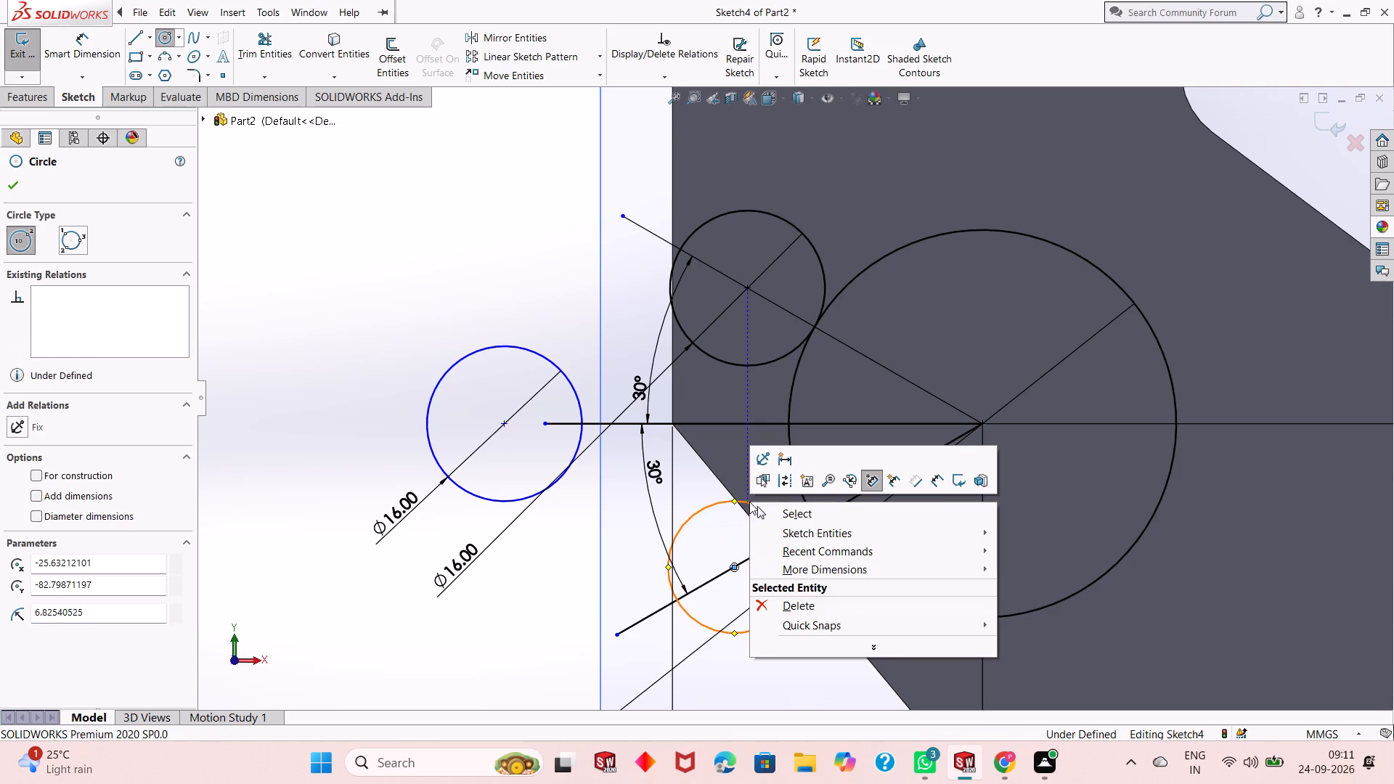
click(754, 504)
right_click(277, 360)
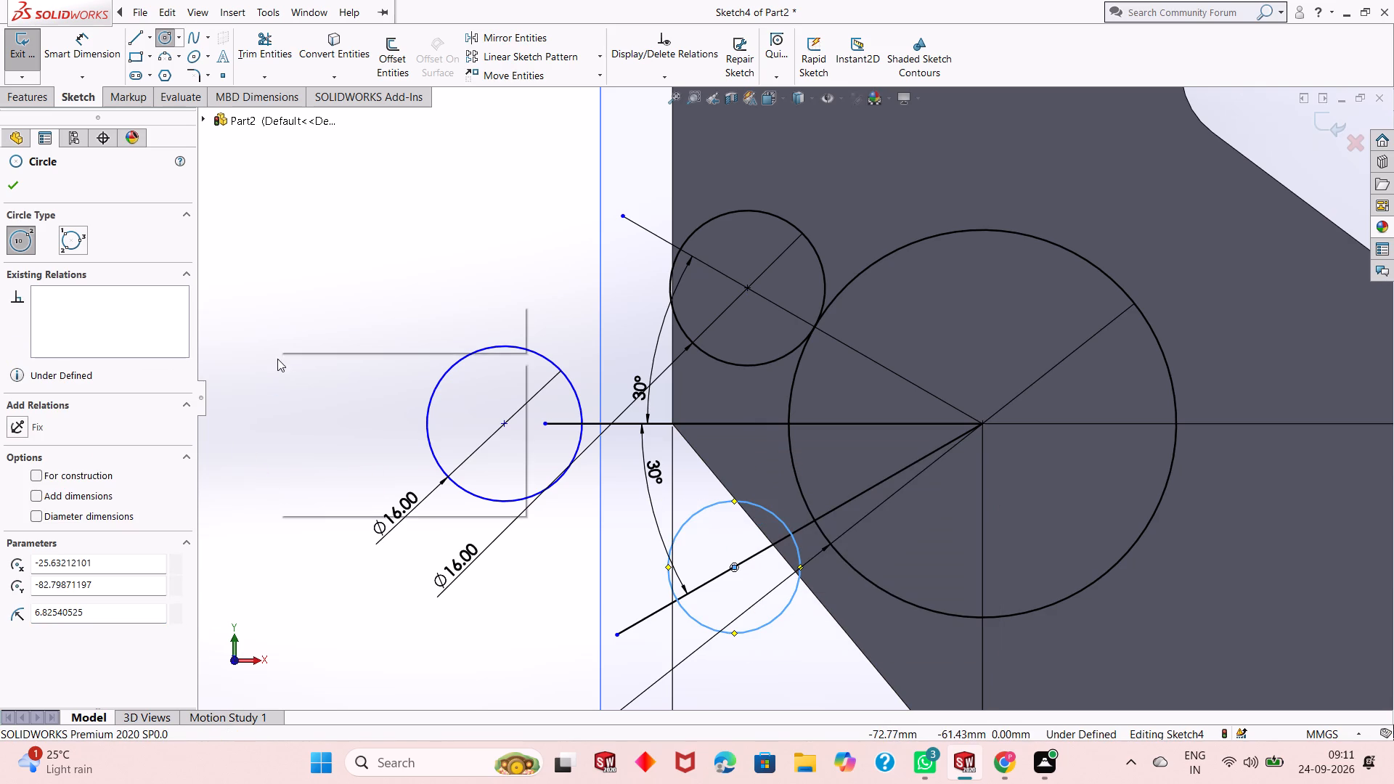
click(299, 370)
Dimension the diameter of the circle on the lower sloping line at 16 mm.
click(104, 57)
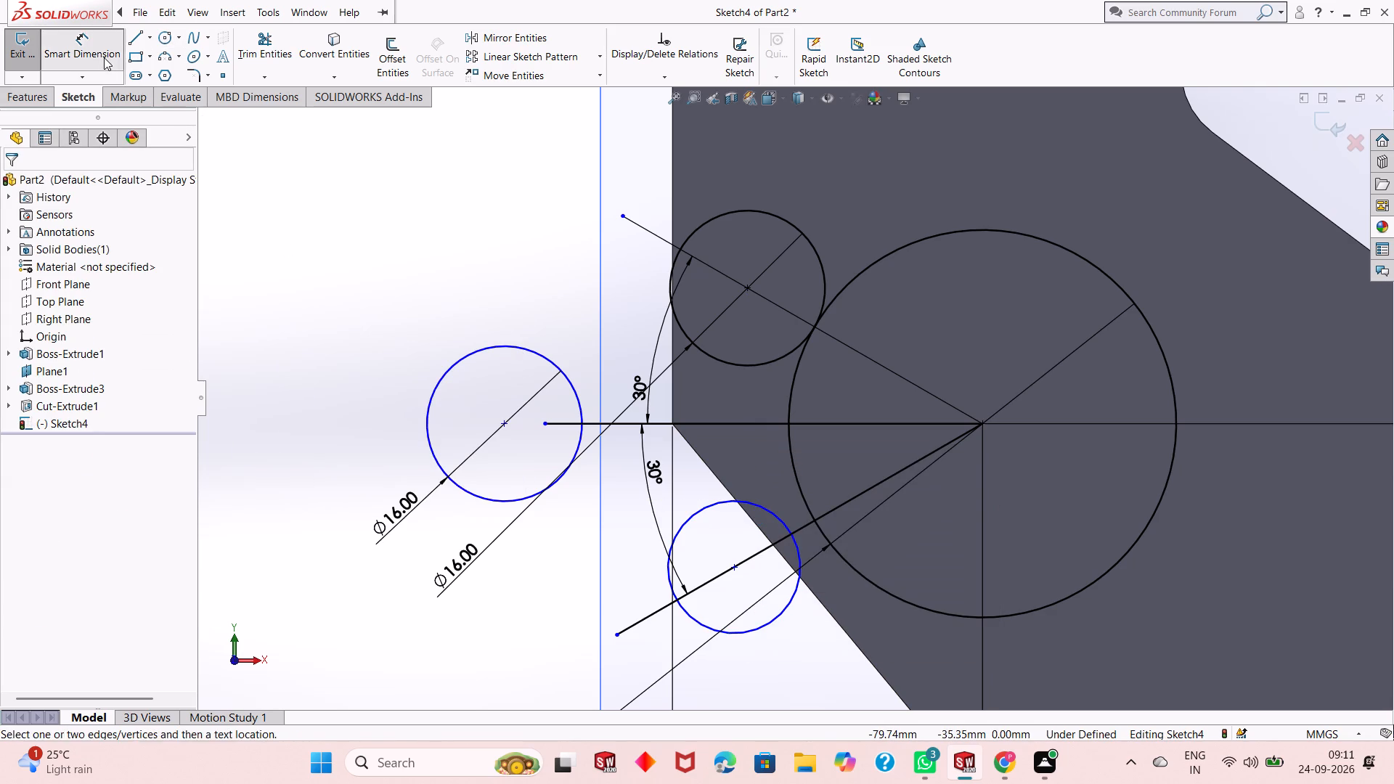
click(772, 626)
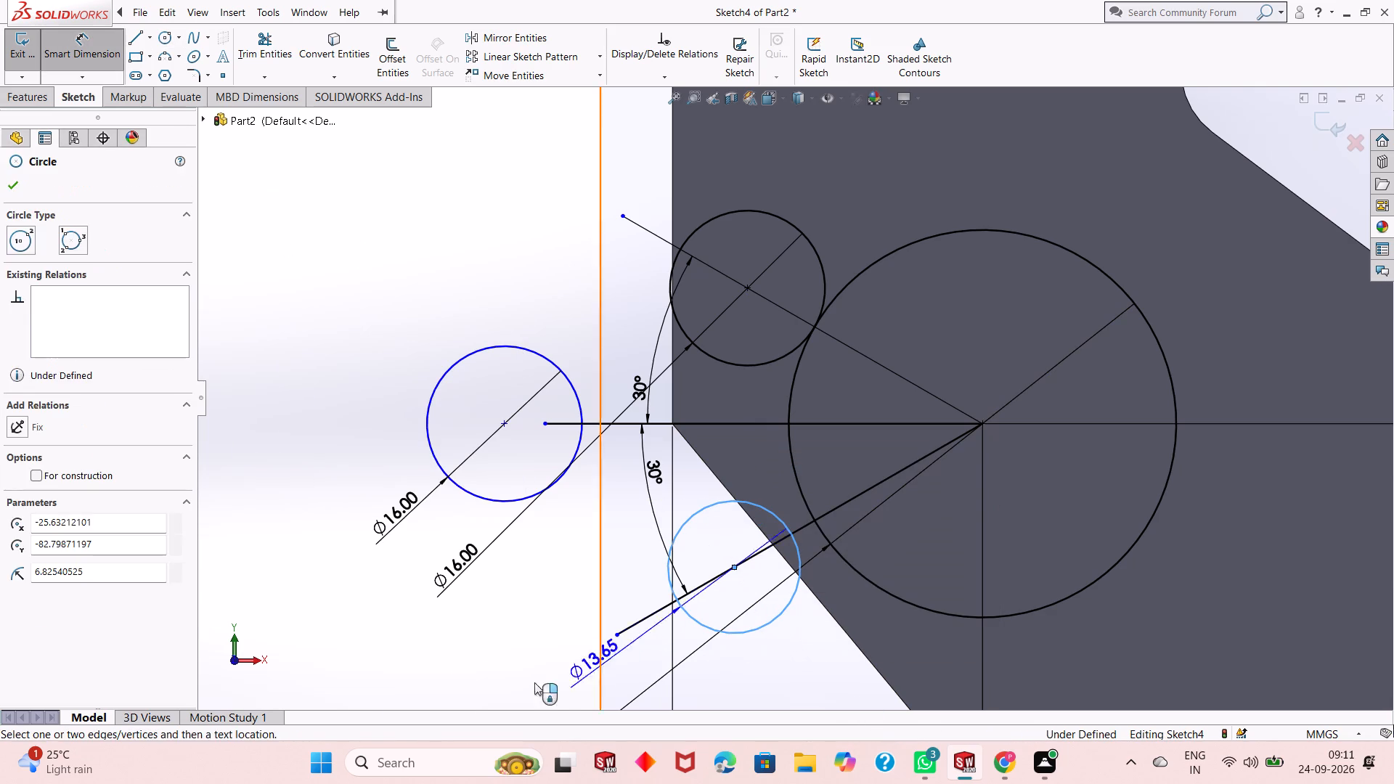
click(367, 693)
text(16)
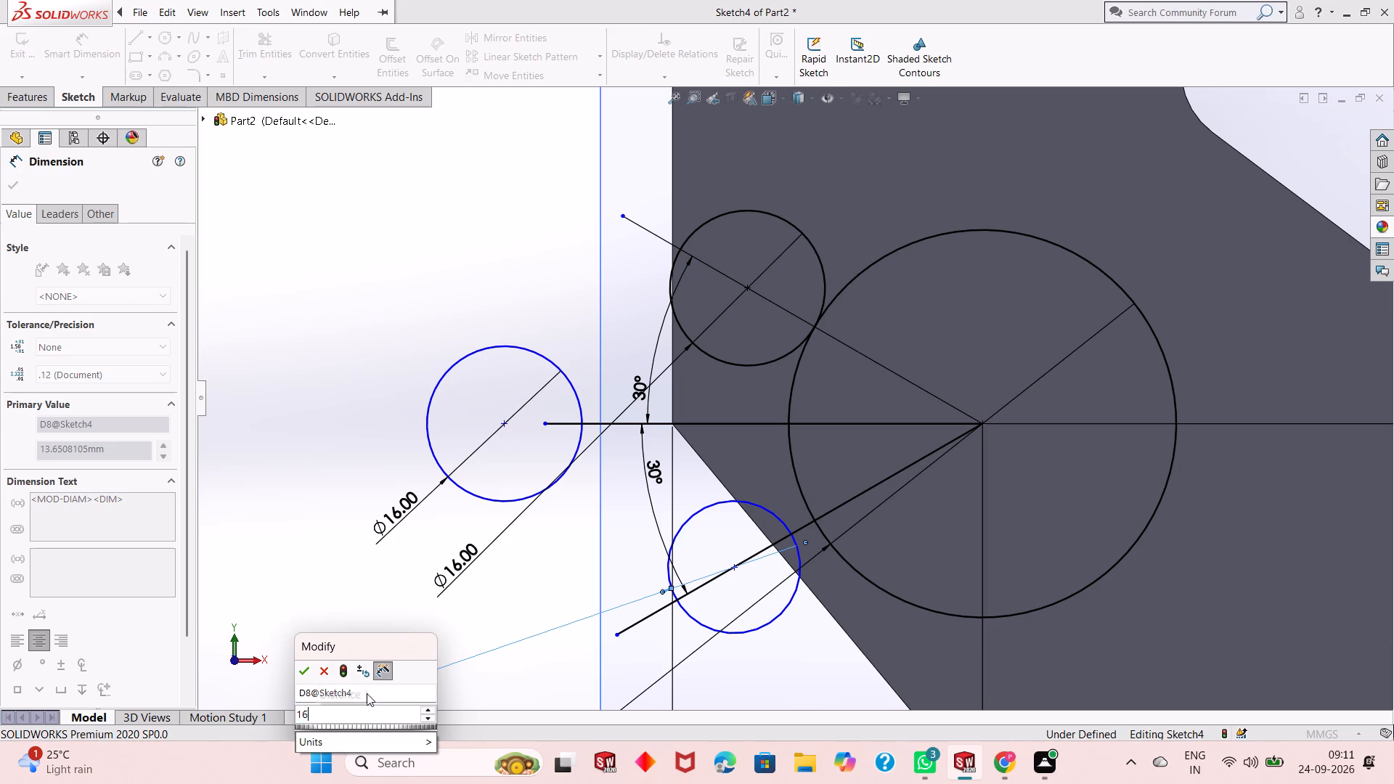
key(Return)
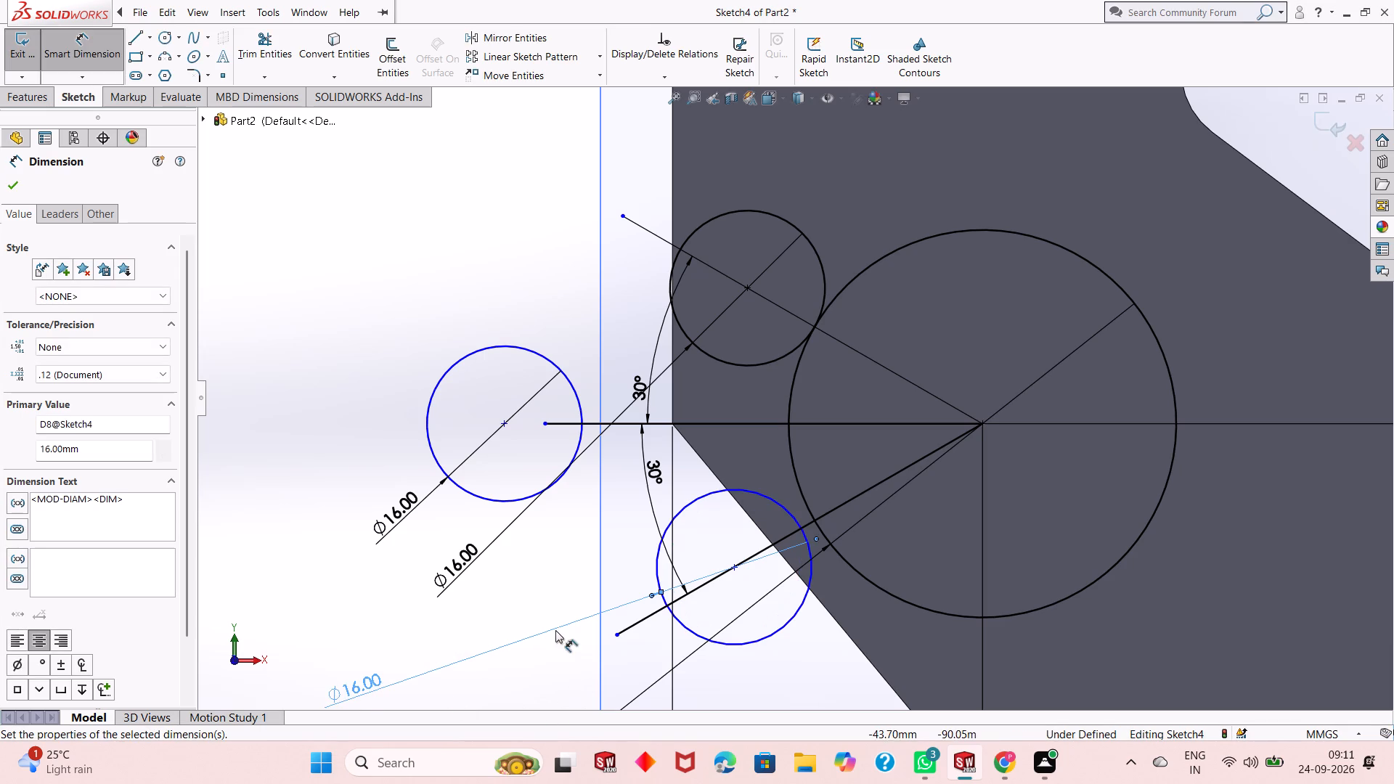
right_click(546, 589)
click(564, 637)
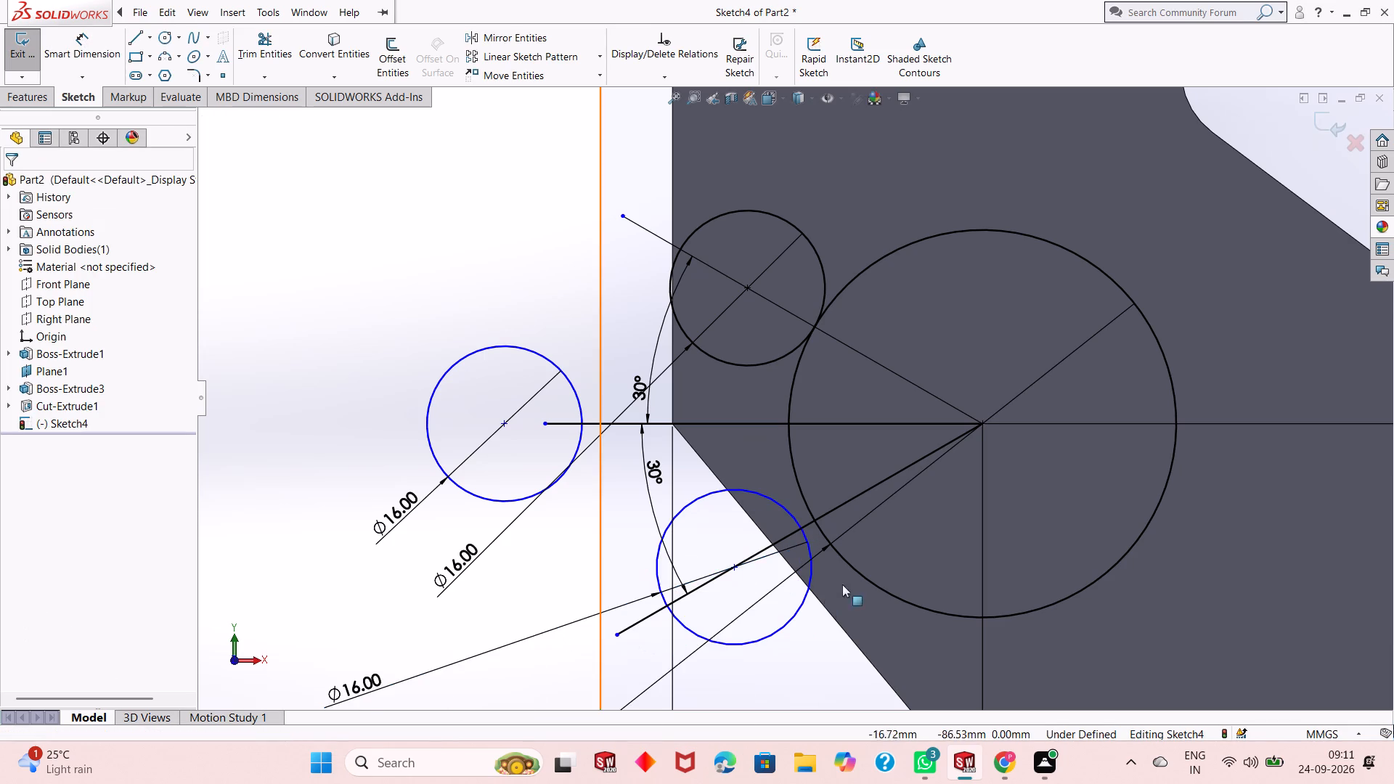
Add a tangent relation between the circle on the lower sloping line and the 40 mm circle.
scroll(862, 550, down, 3)
click(708, 658)
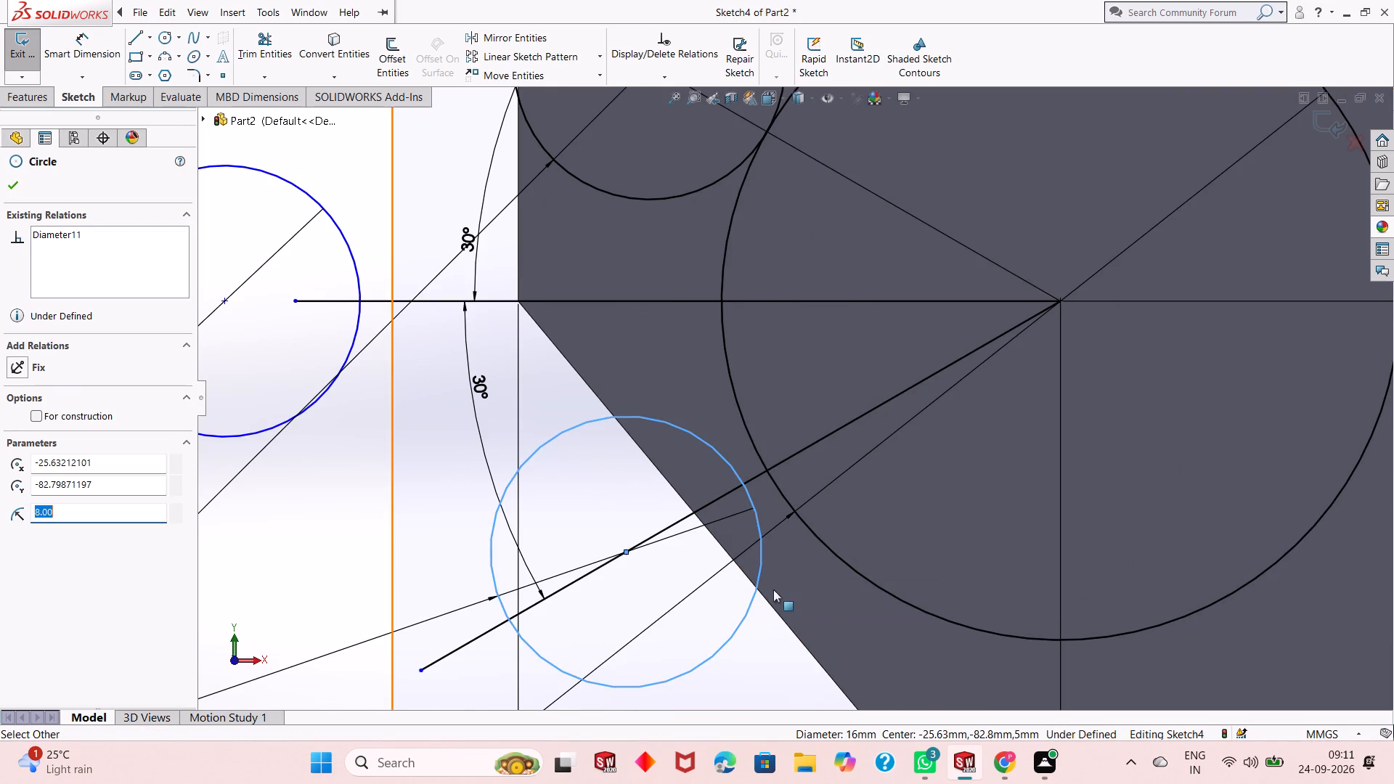
ctrl+click(832, 551)
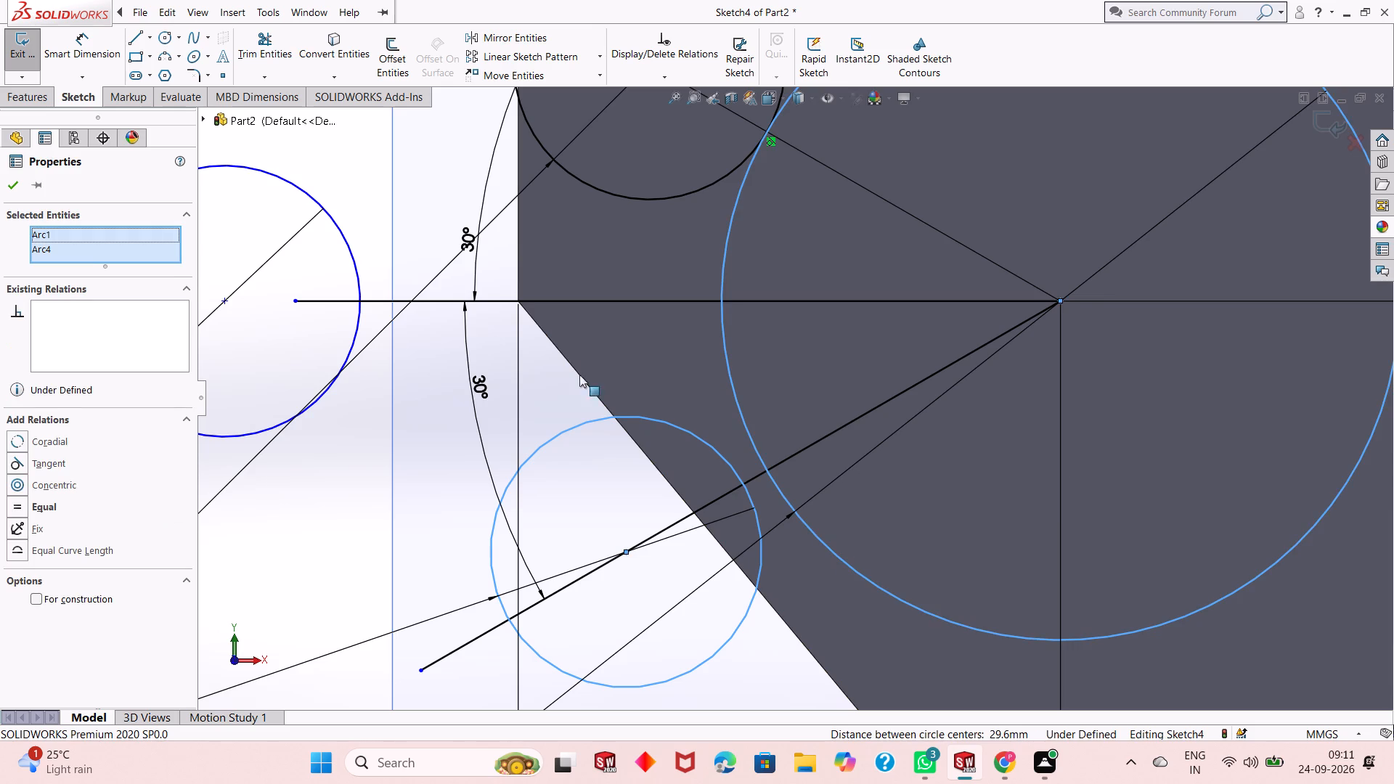
click(10, 462)
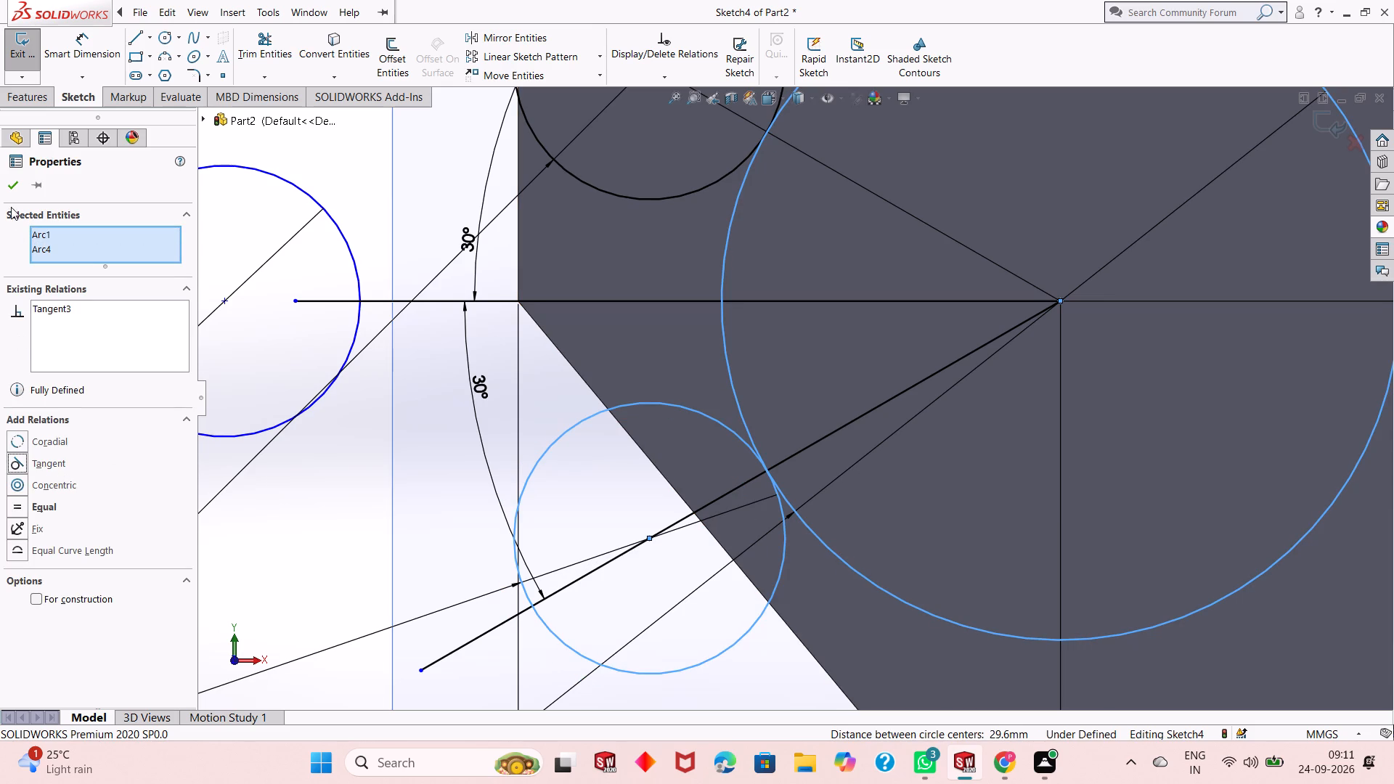
click(10, 184)
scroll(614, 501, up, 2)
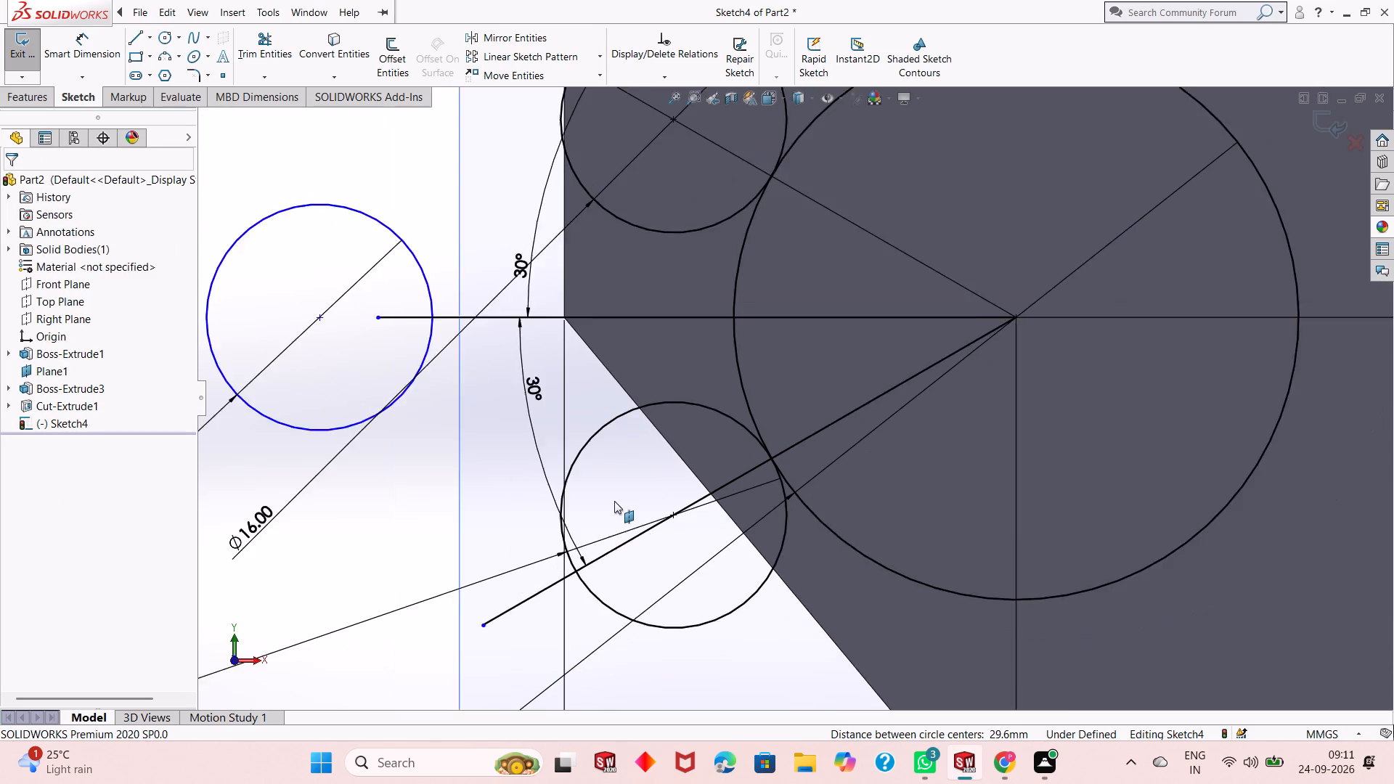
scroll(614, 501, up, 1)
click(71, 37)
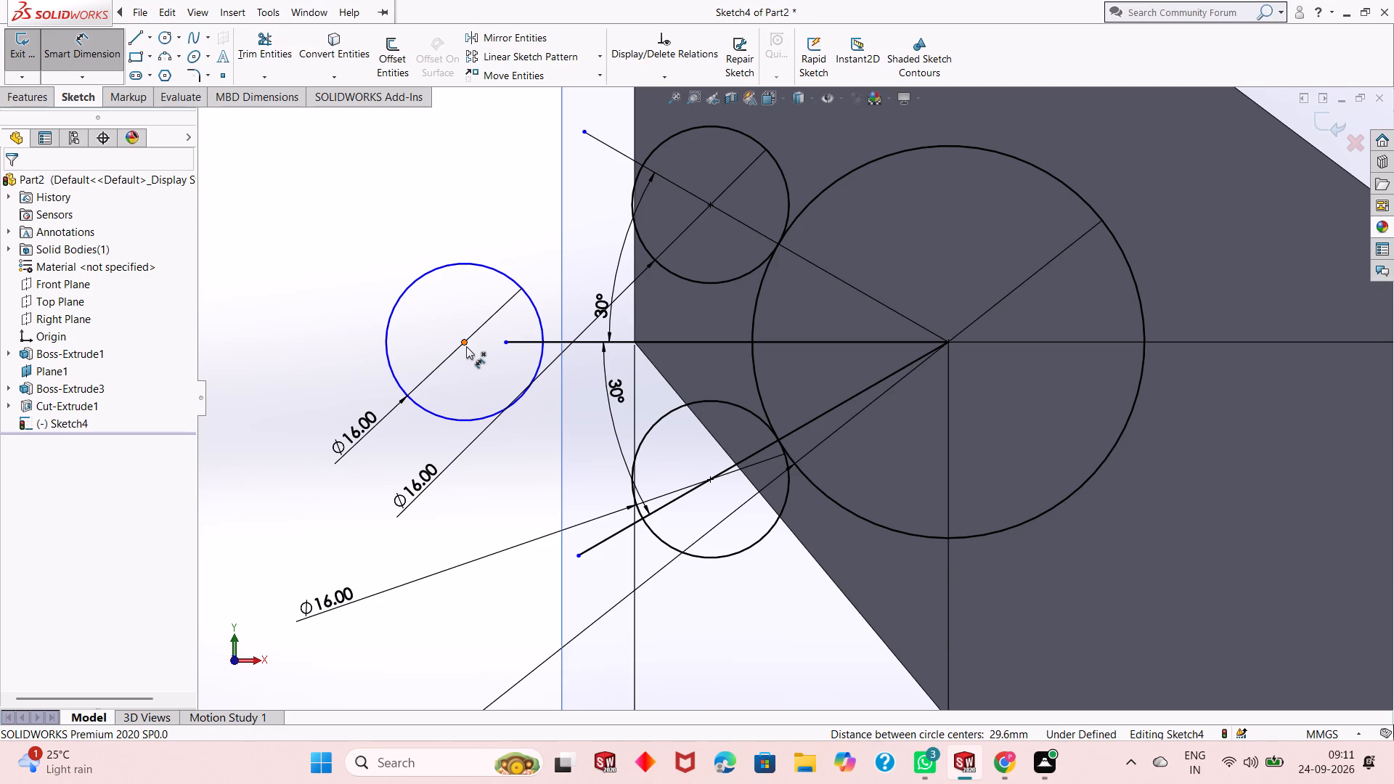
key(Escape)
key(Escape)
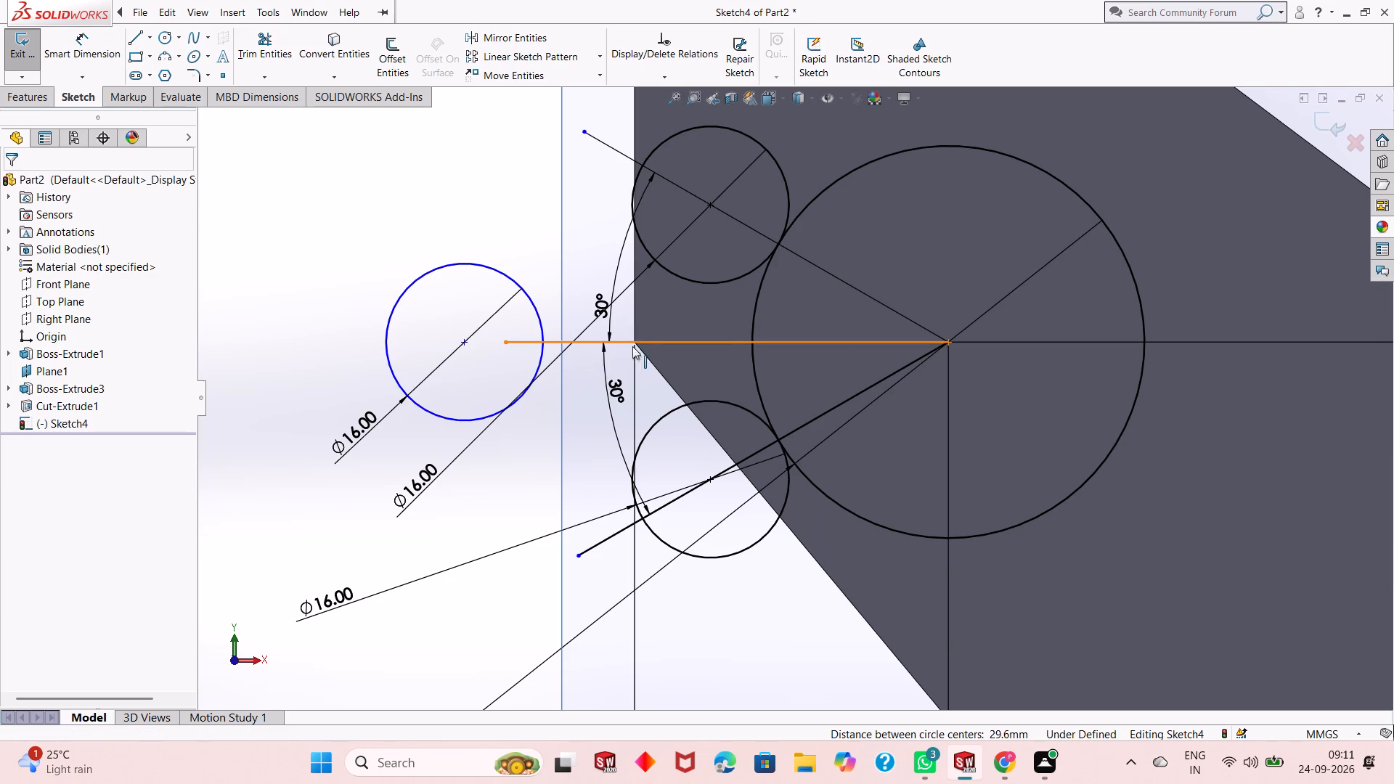
Delete the horizontal line and the two sloping lines that run out from the 40 mm circle's centre.
click(644, 342)
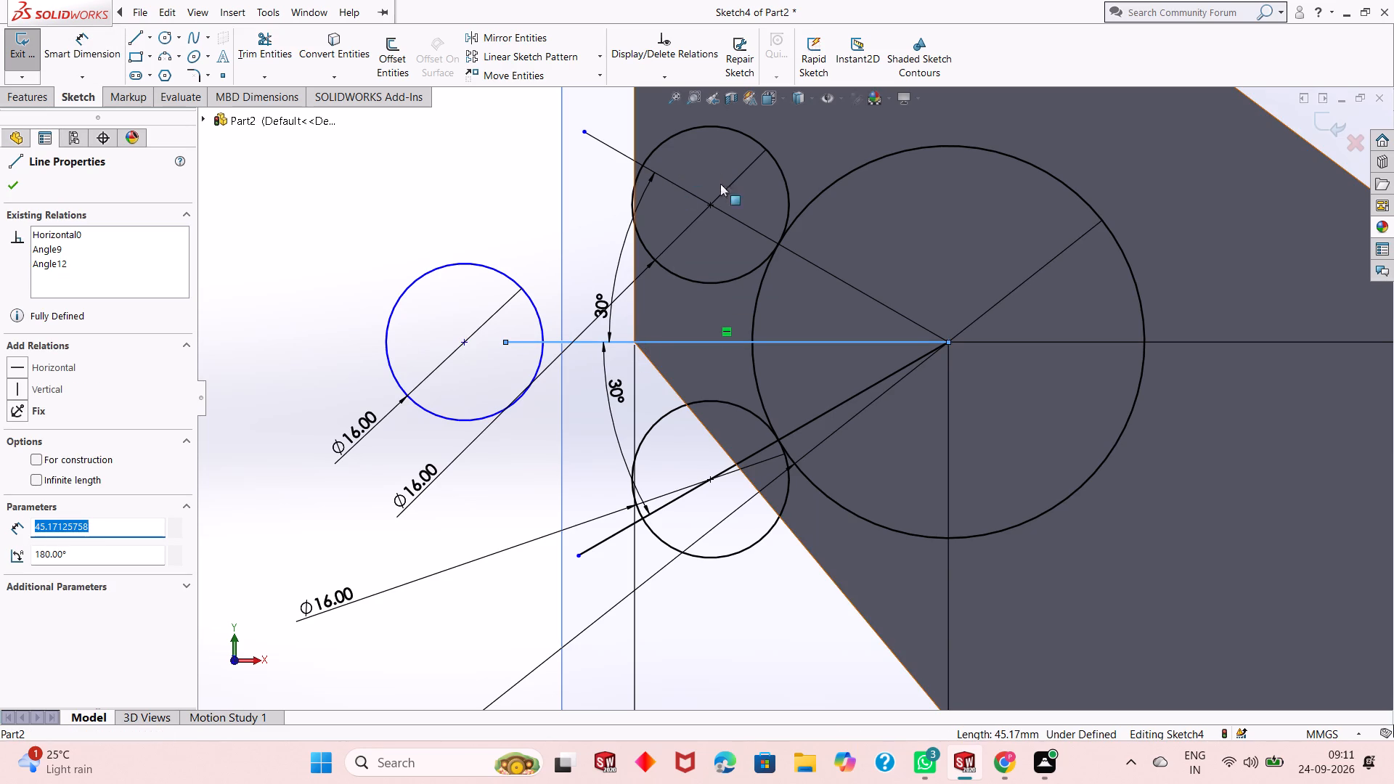
ctrl+click(725, 215)
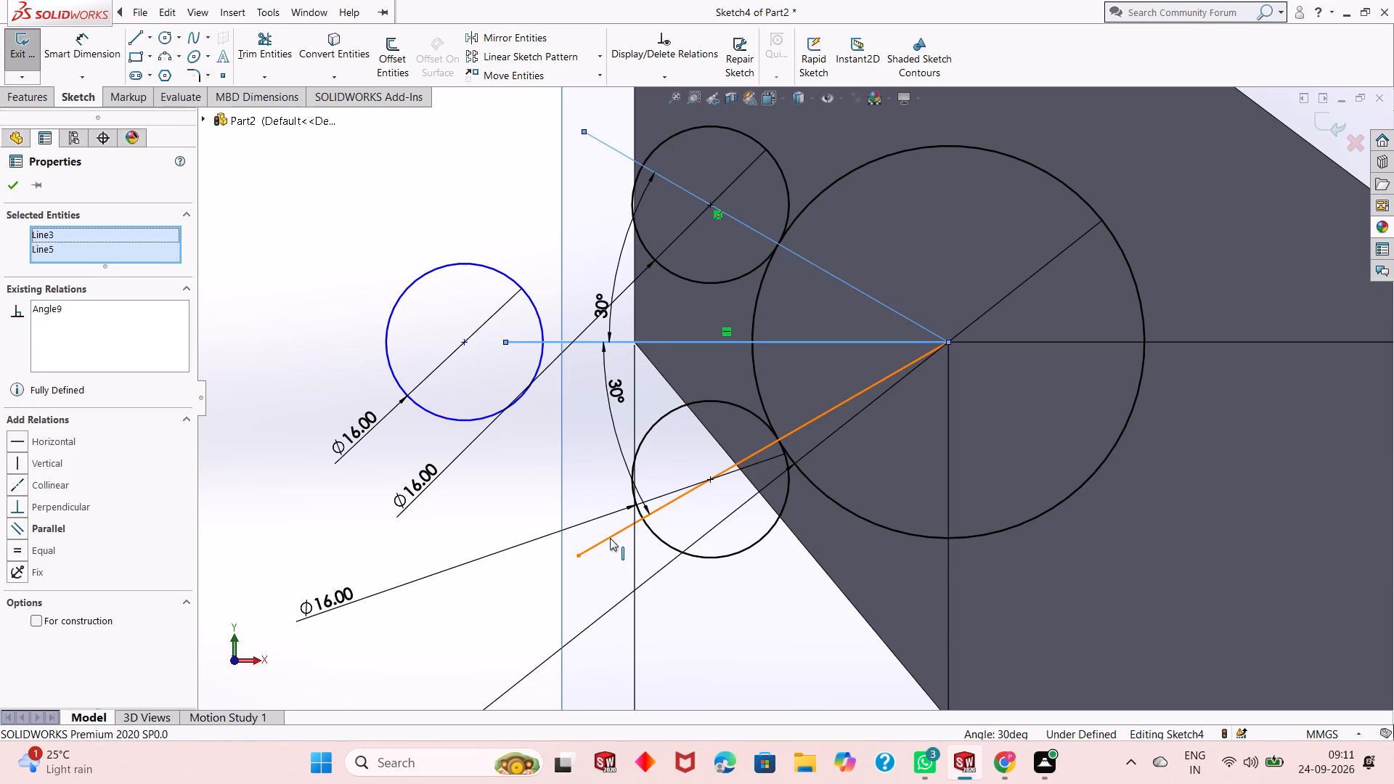
ctrl+click(610, 539)
right_click(441, 502)
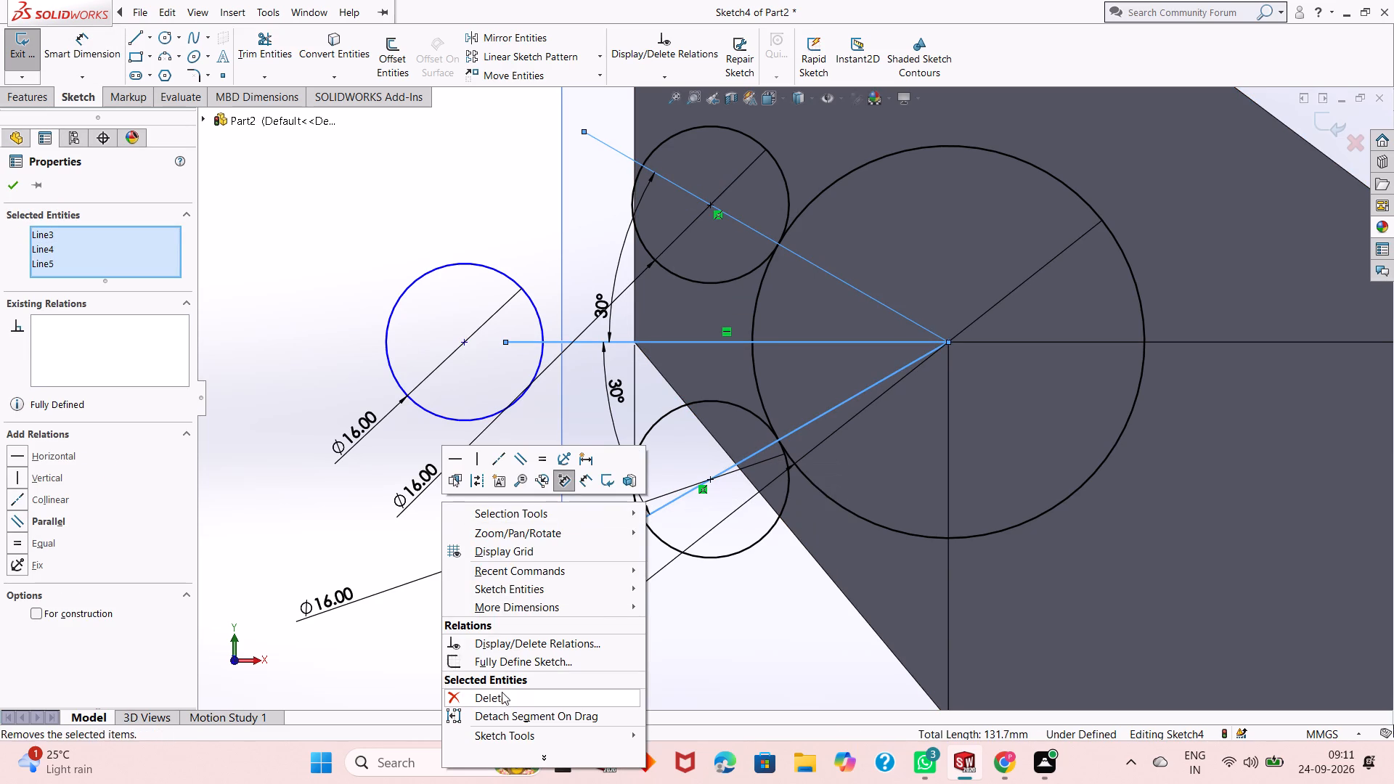
click(502, 692)
click(618, 375)
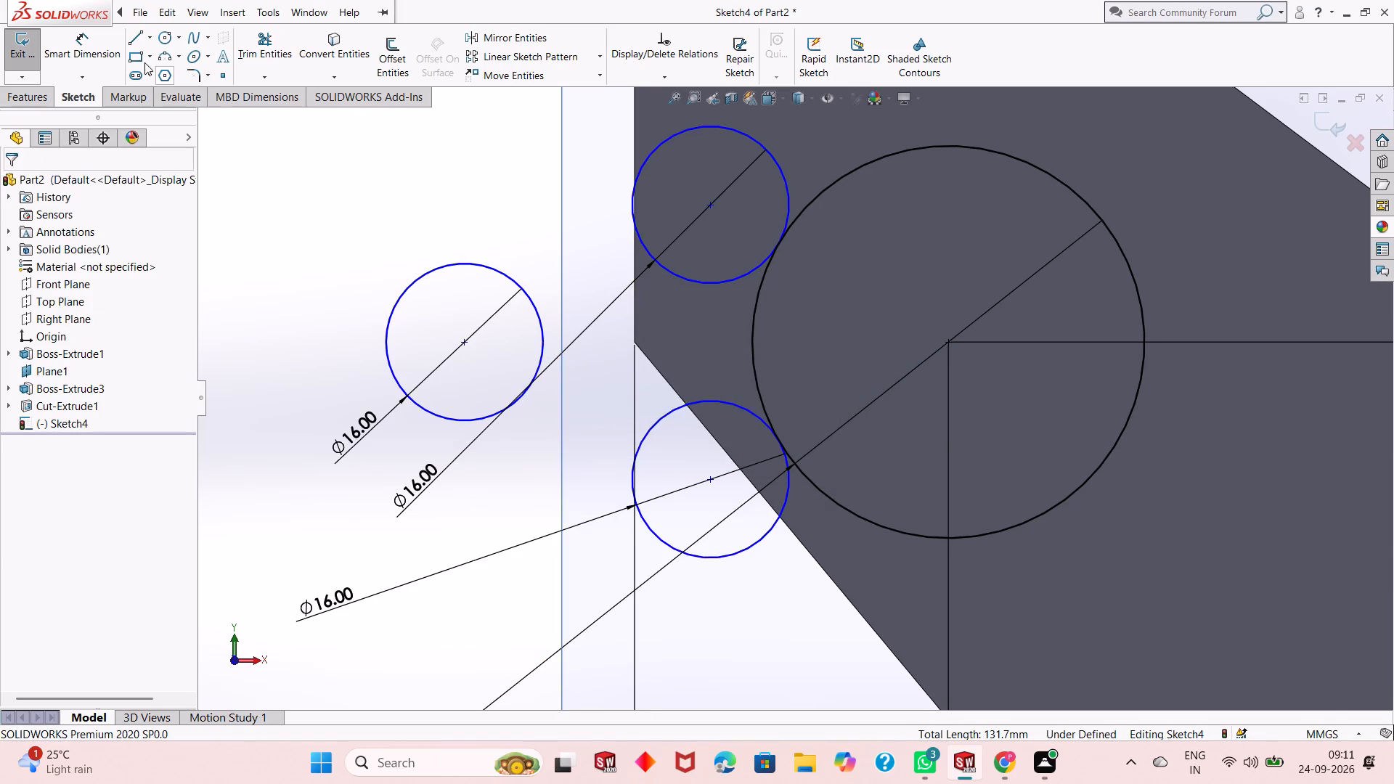
Dimension the horizontal distance between the centres of the outermost 16 mm circle and the 40 mm circle at 43.5 mm.
click(102, 54)
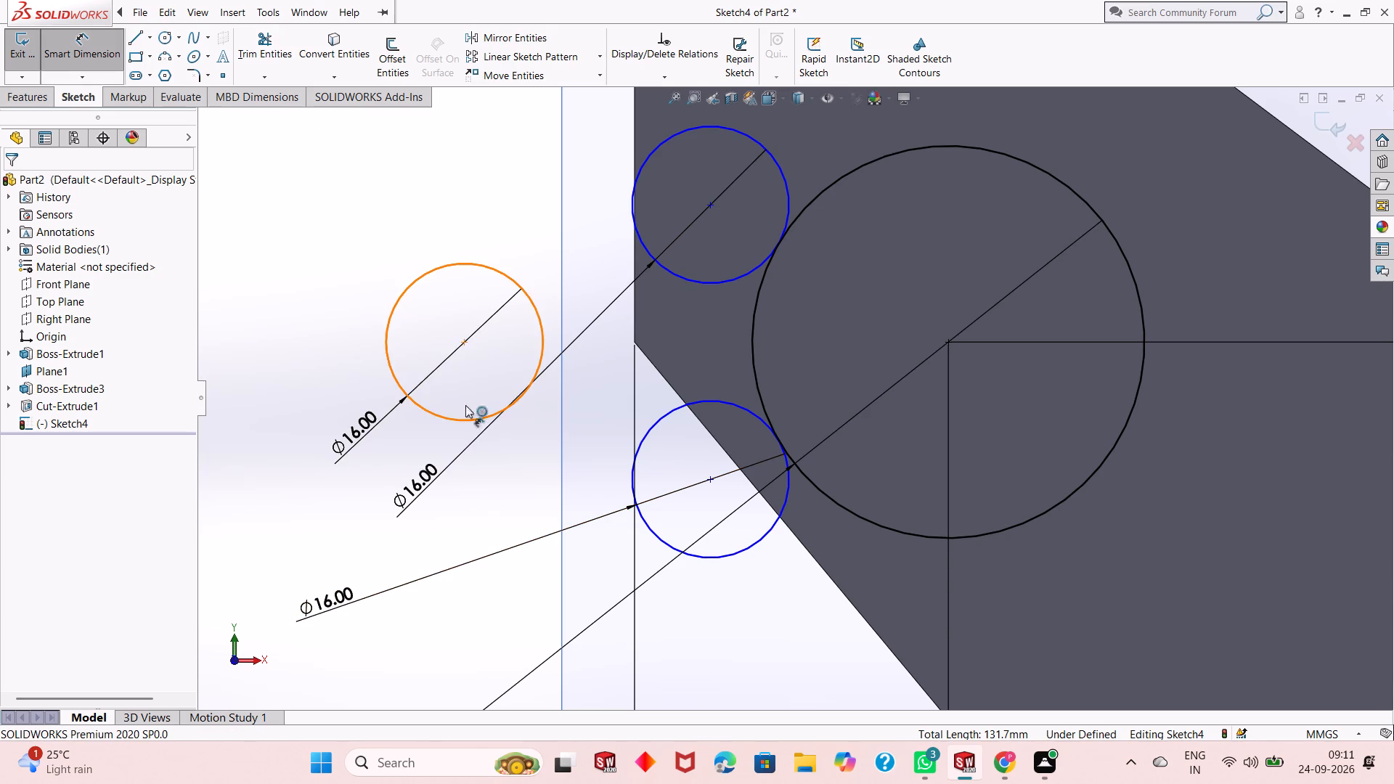
click(468, 346)
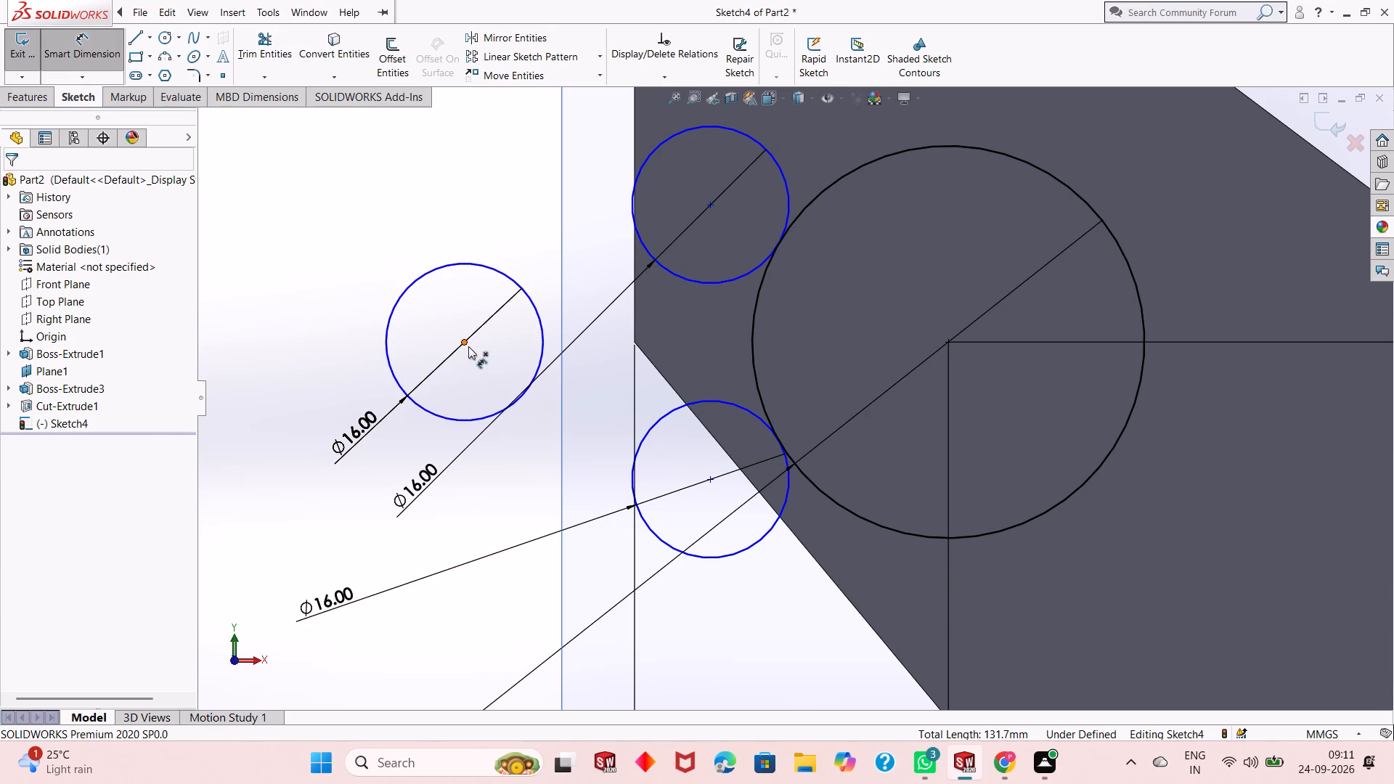
click(949, 340)
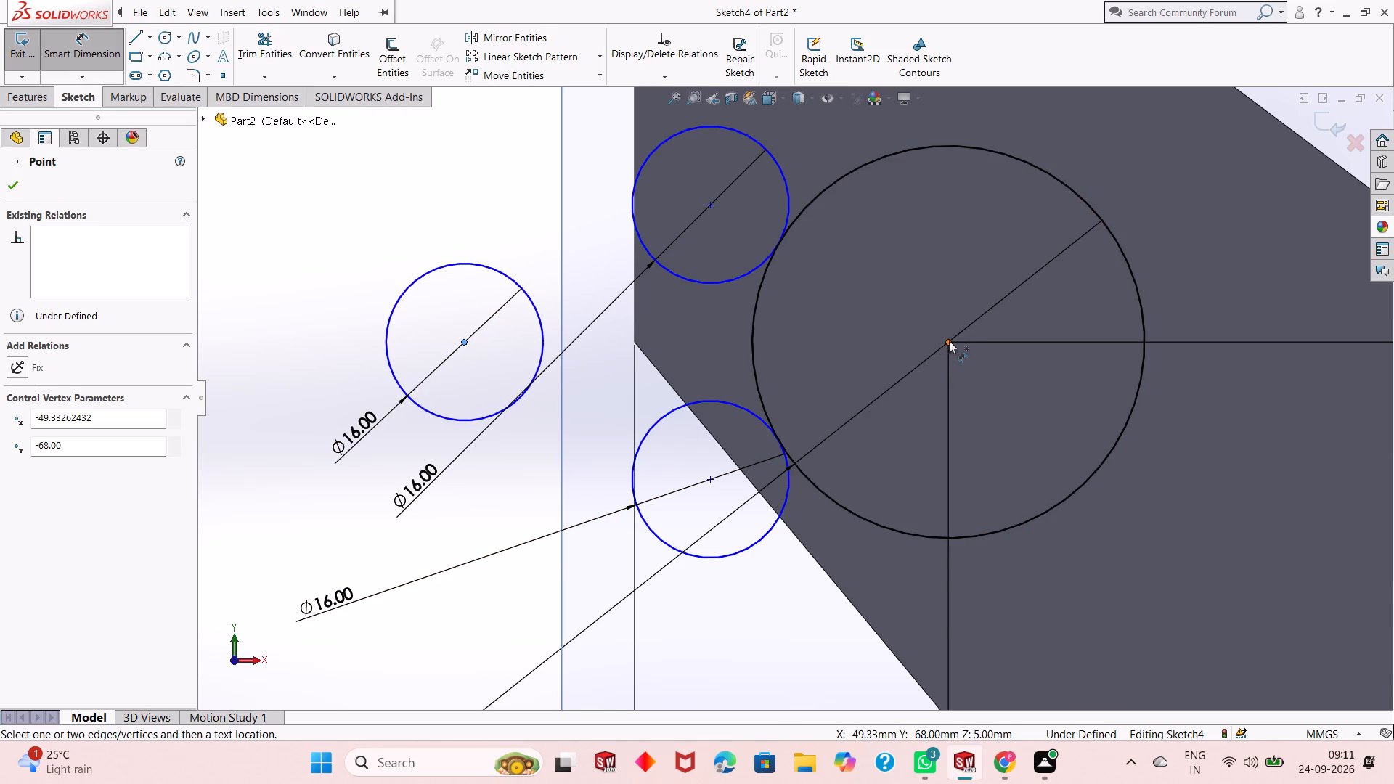
scroll(747, 486, up, 3)
click(672, 661)
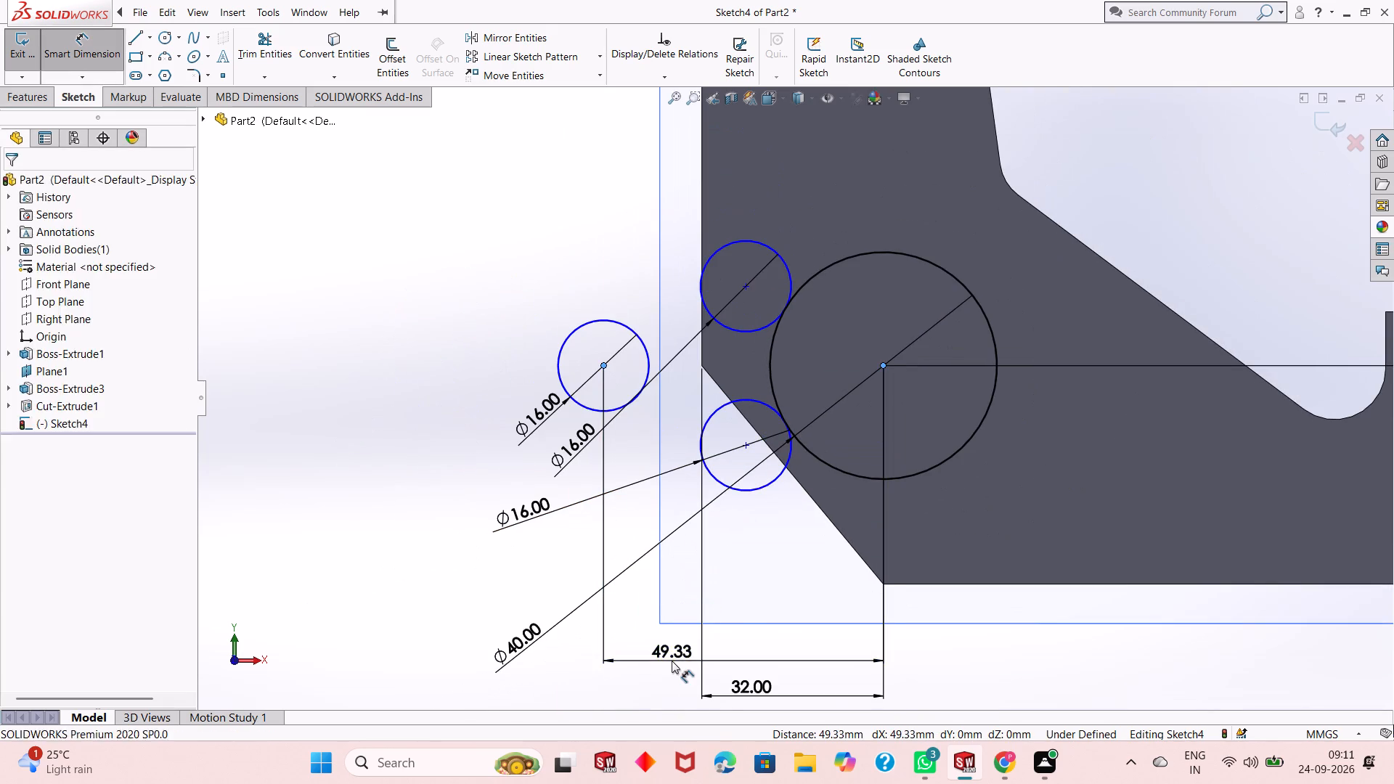
text(43.5)
key(Return)
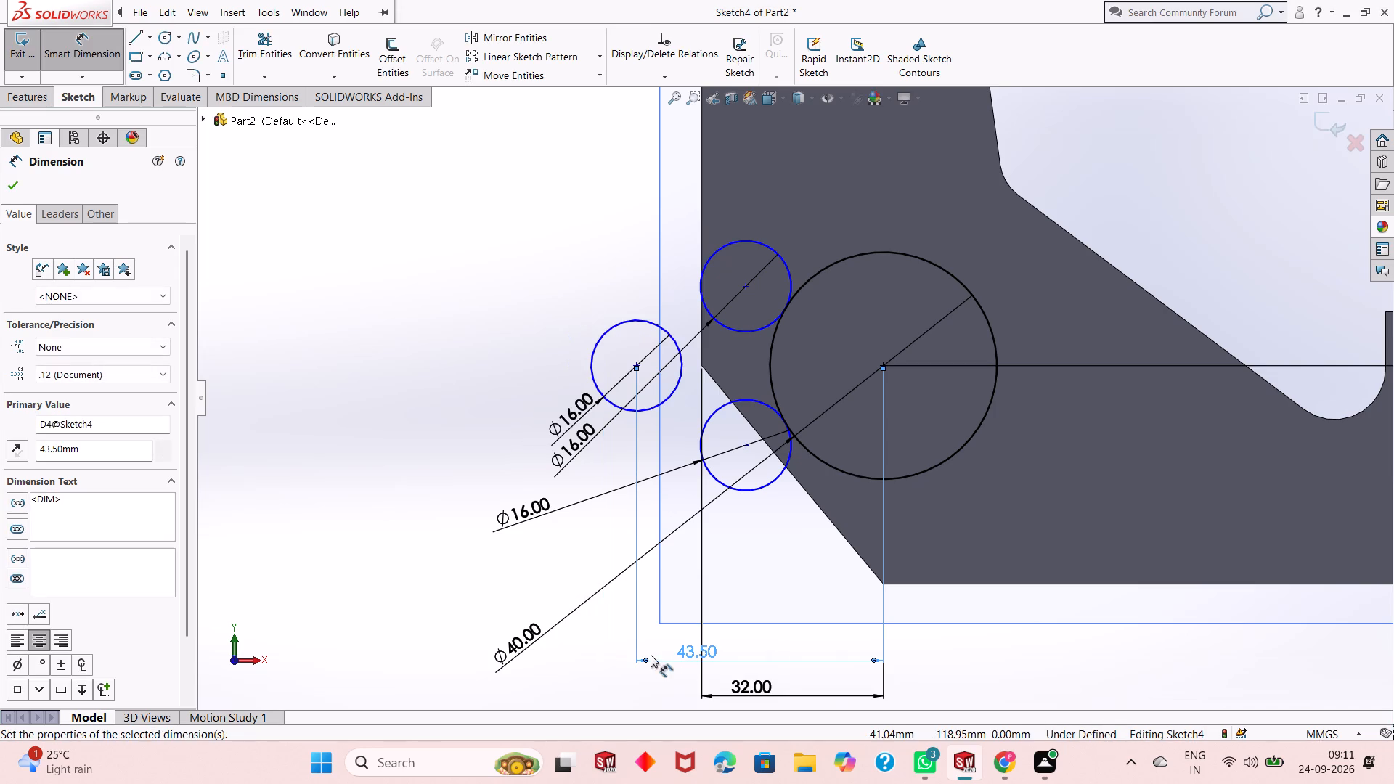
scroll(740, 307, down, 1)
right_click(394, 306)
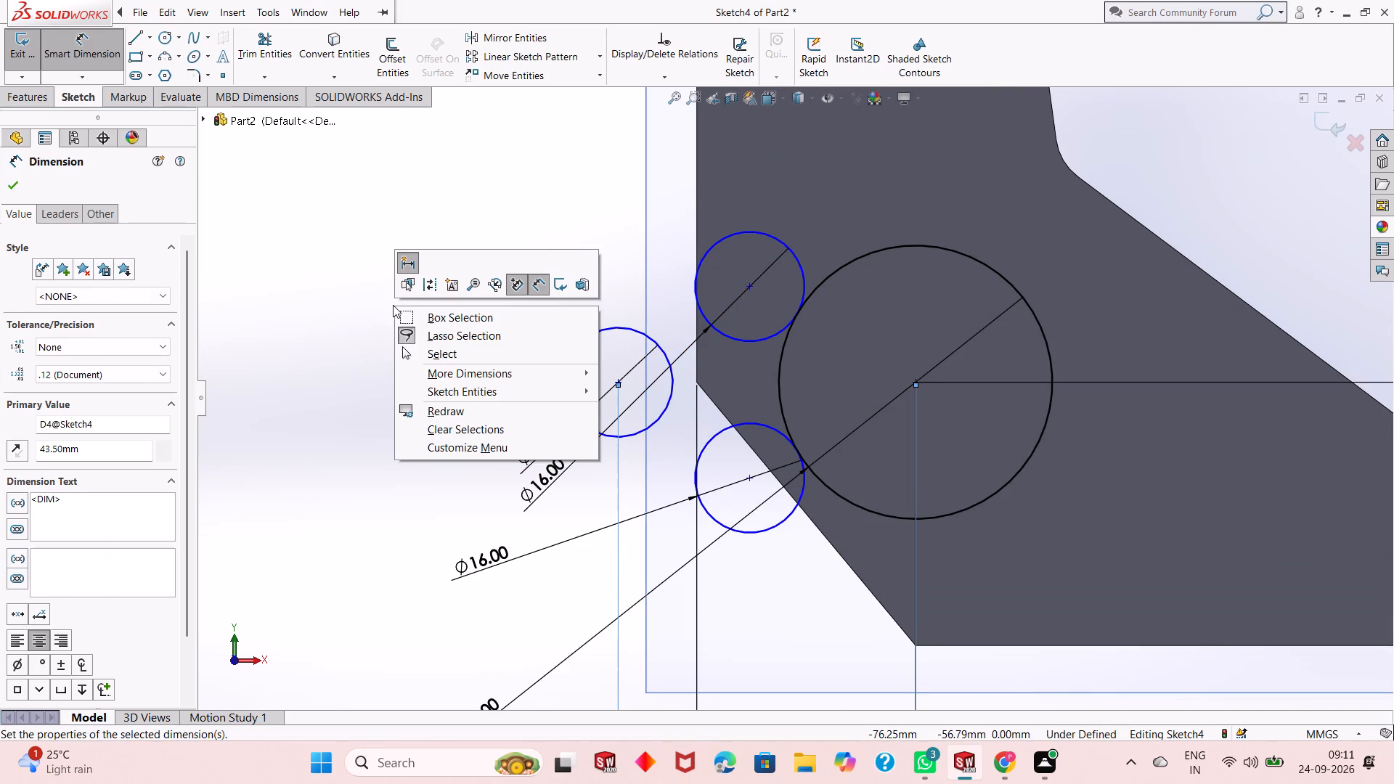
click(443, 355)
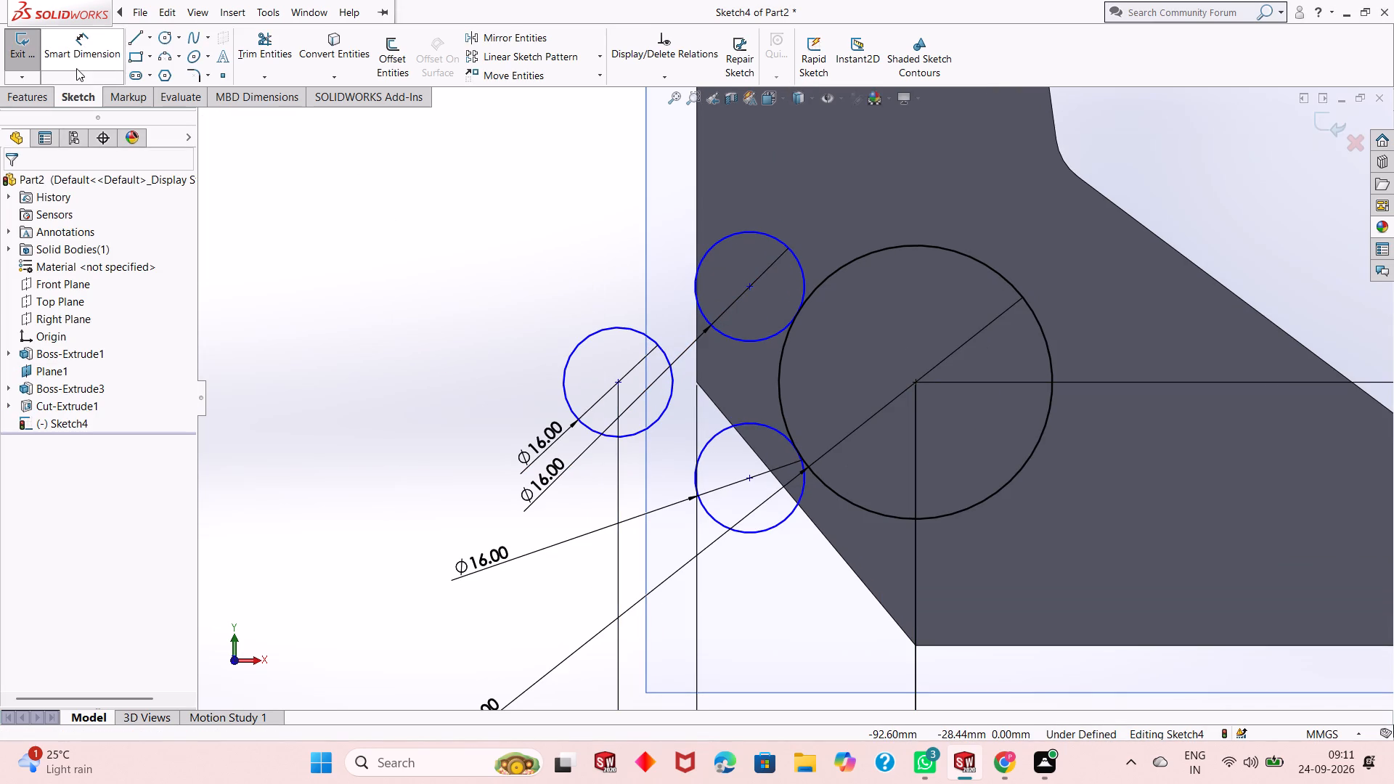
Dimension the vertical distance between the centre of the outermost 16 mm circle and the origin.
click(81, 57)
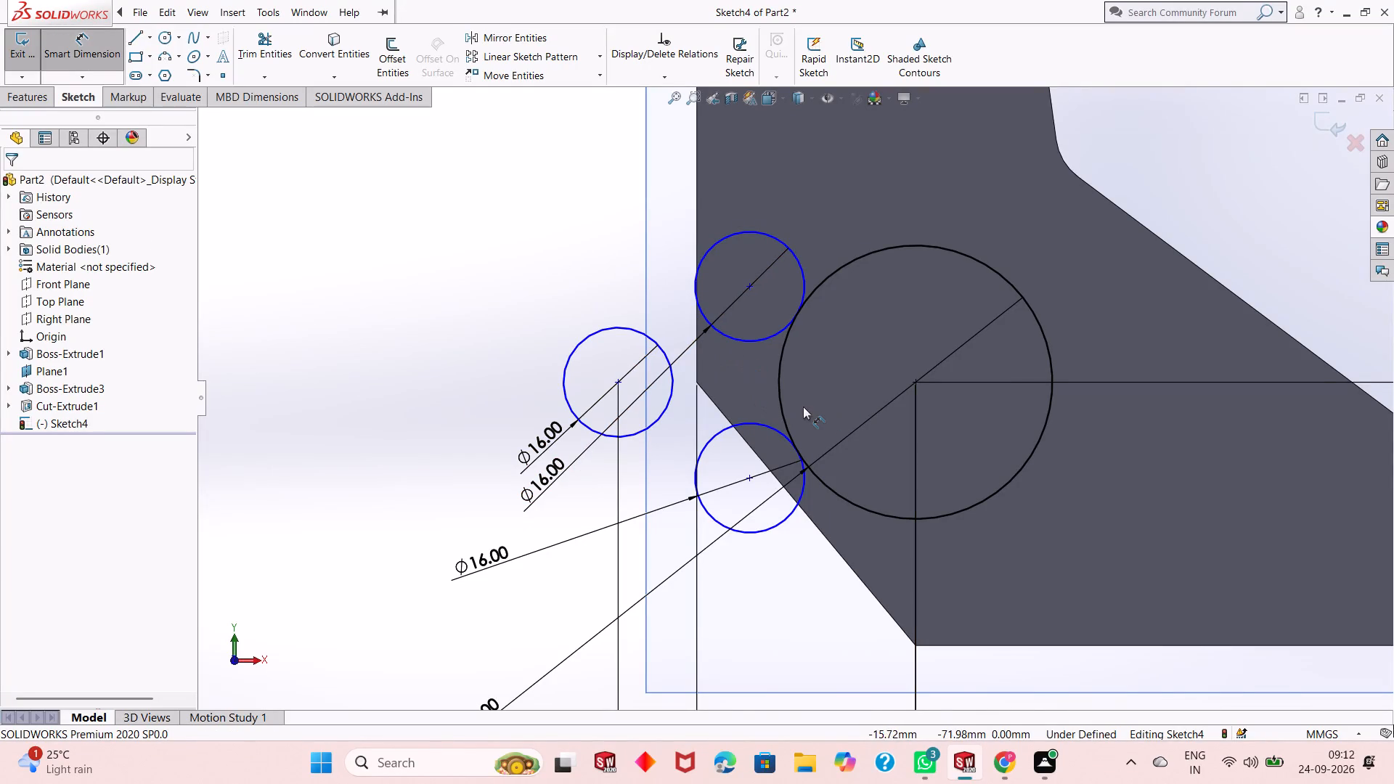
scroll(803, 407, up, 2)
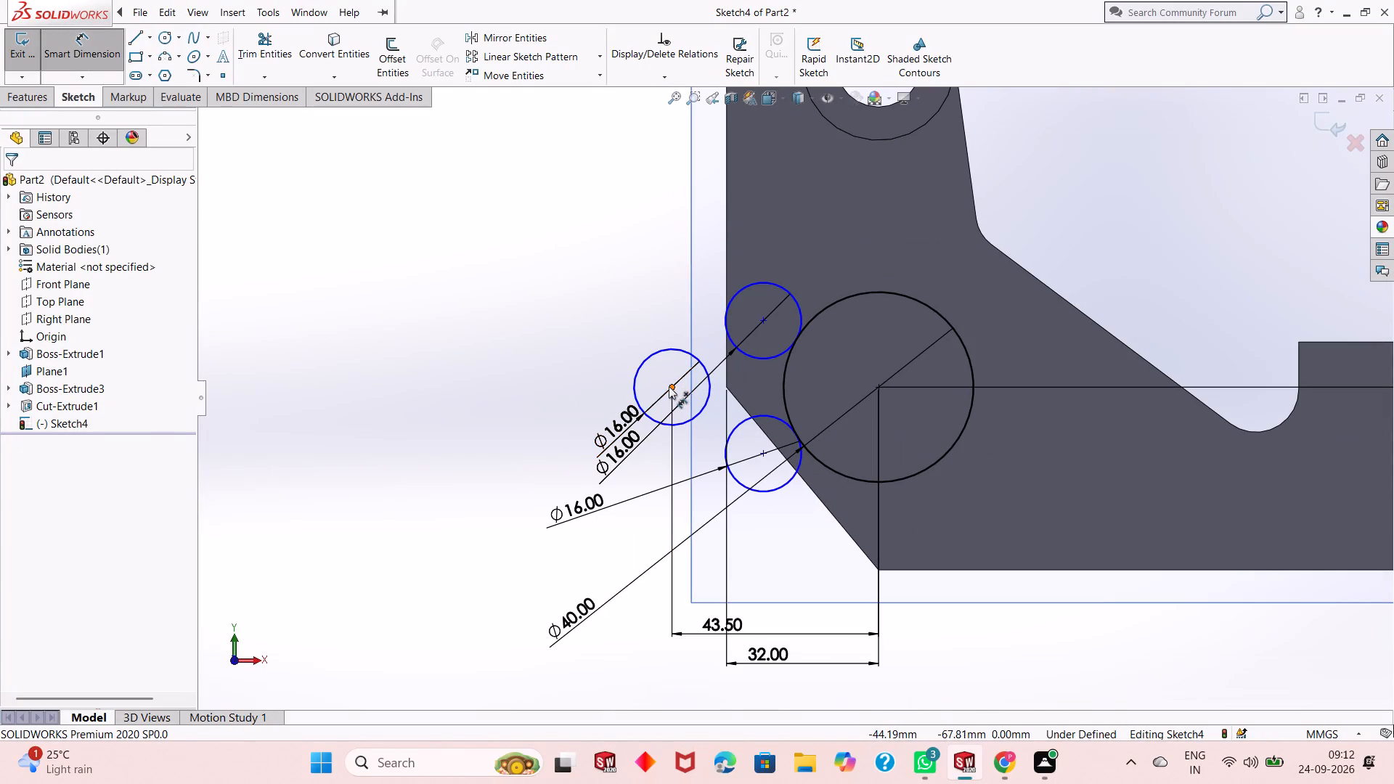
click(669, 386)
scroll(796, 391, up, 3)
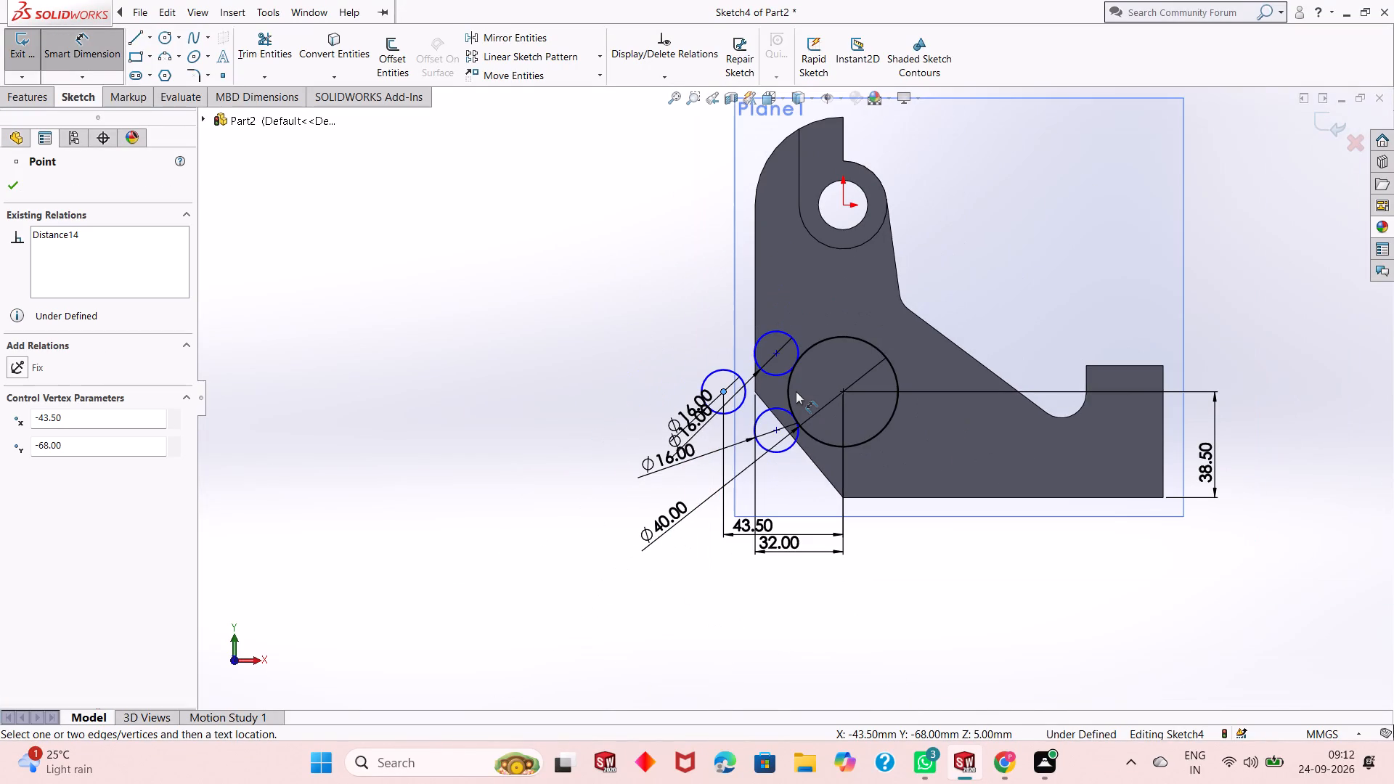
click(844, 204)
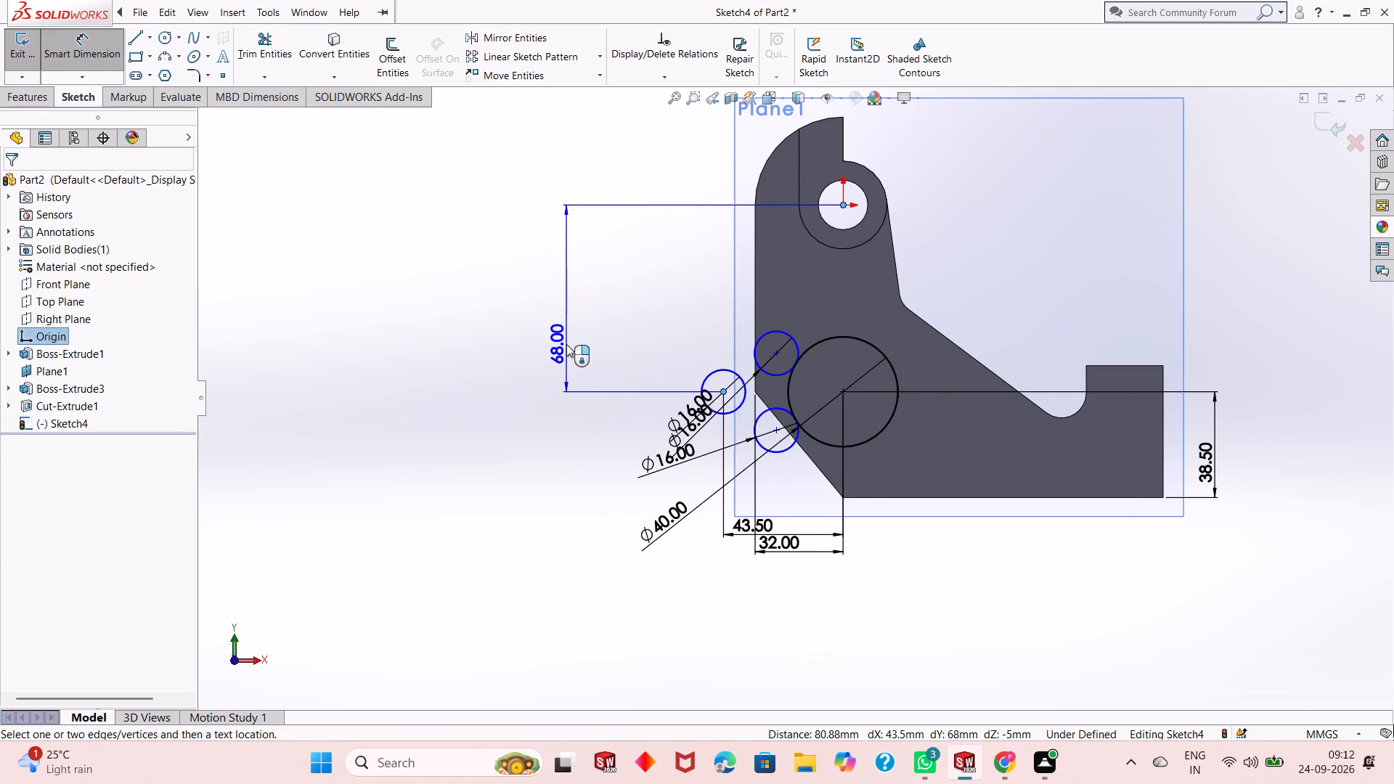
click(566, 344)
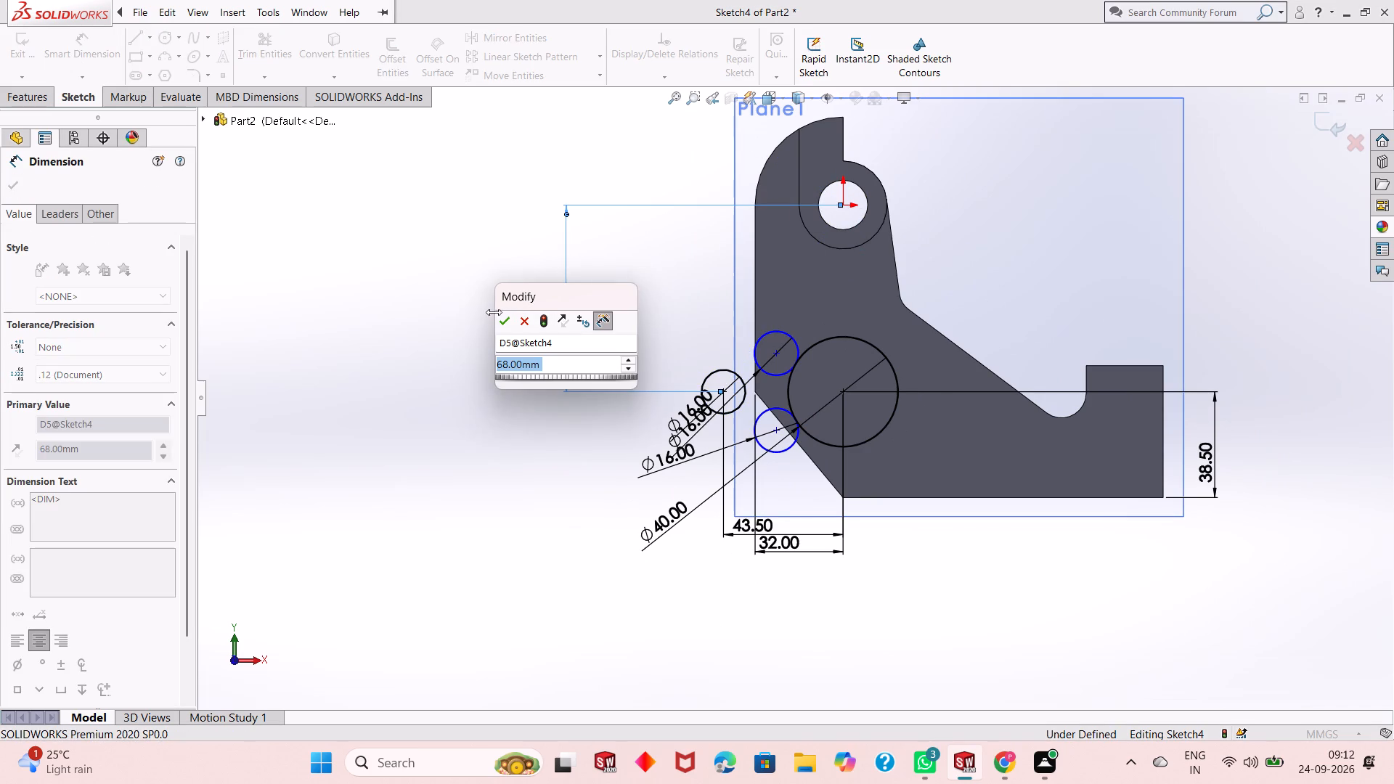
click(499, 327)
Dimension the horizontal distance between the centres of the lower 16 mm circle and the 40 mm circle.
scroll(807, 451, down, 2)
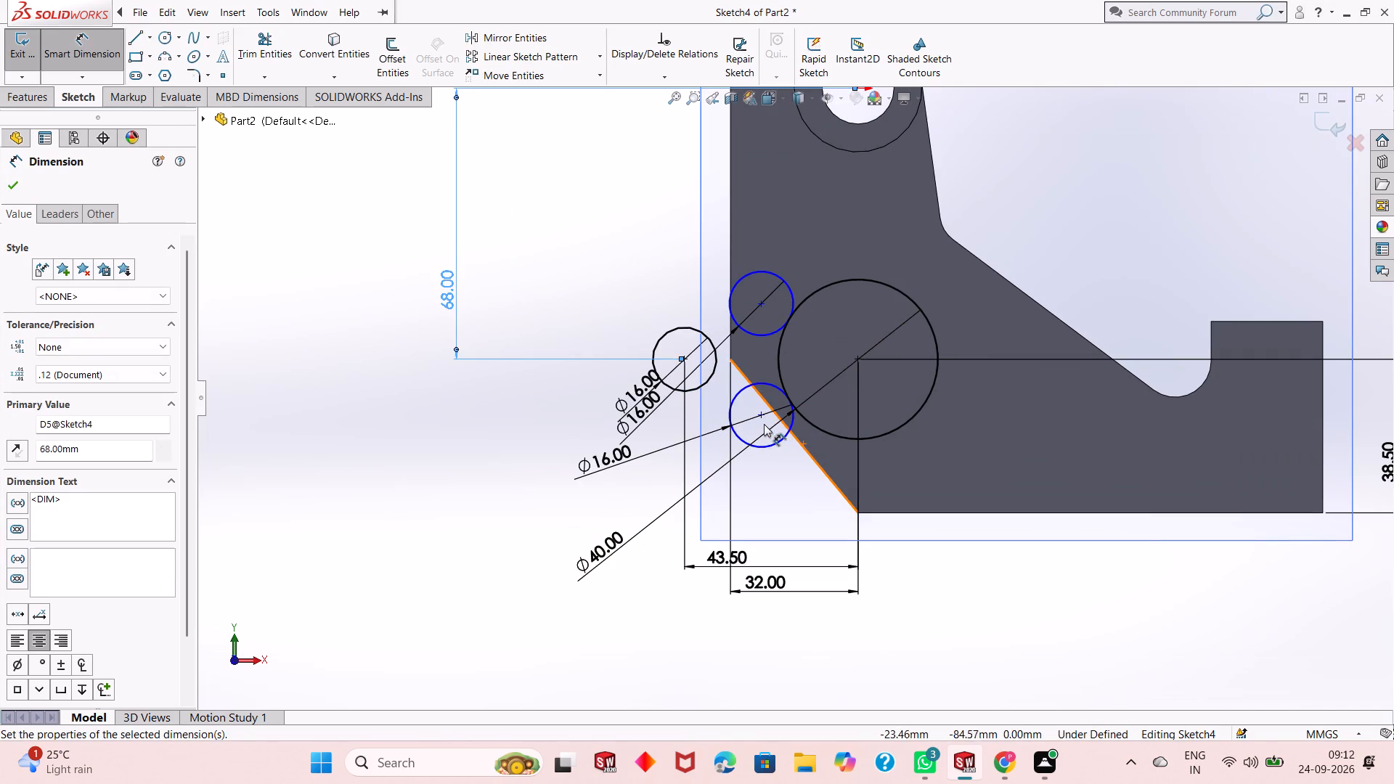
click(759, 416)
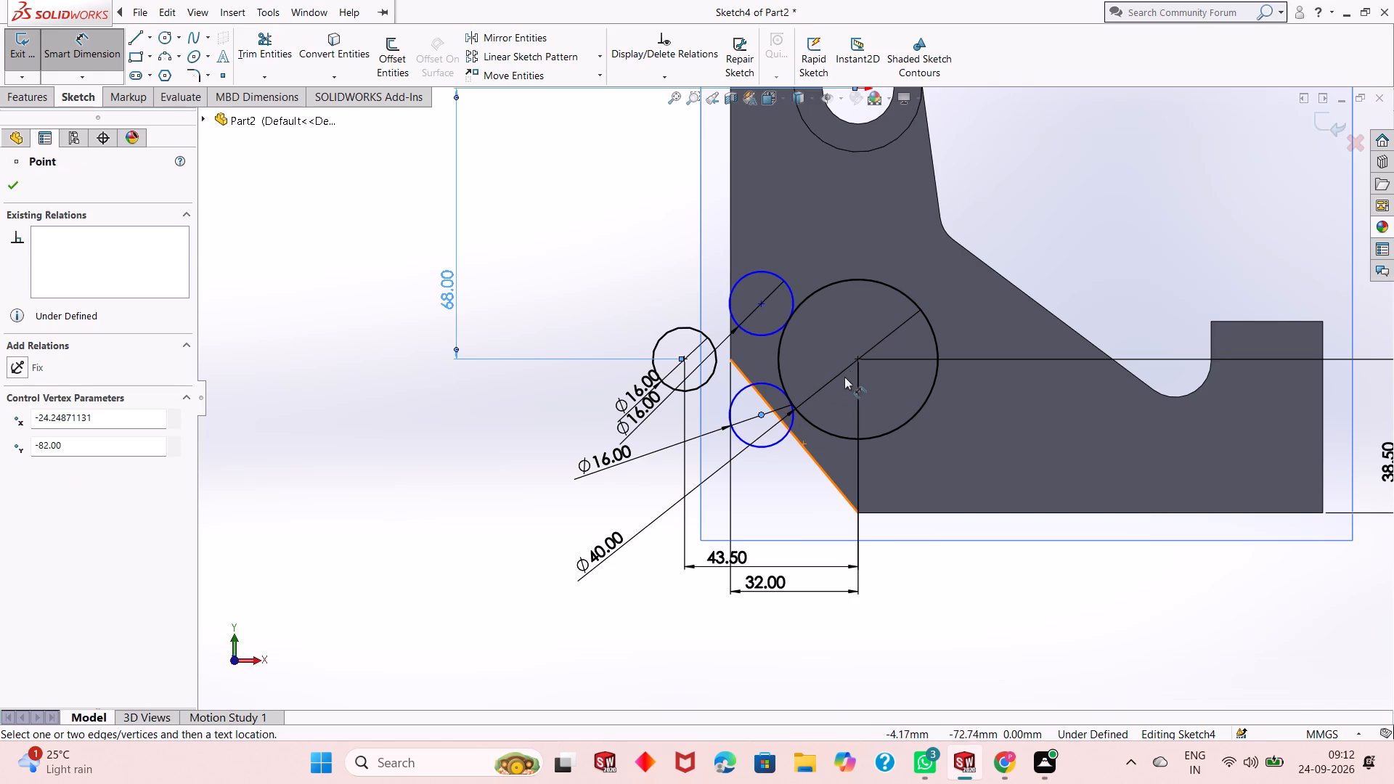
click(857, 361)
click(796, 635)
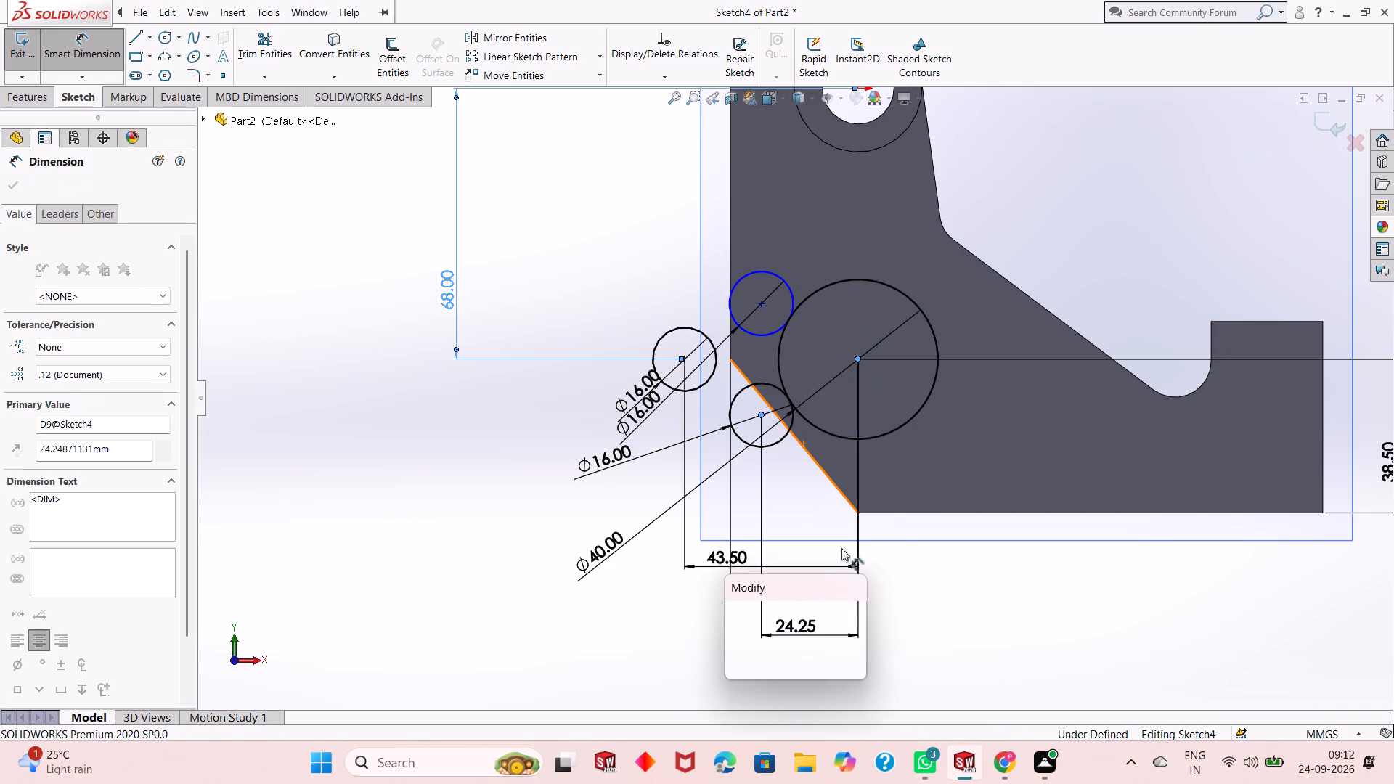
click(734, 613)
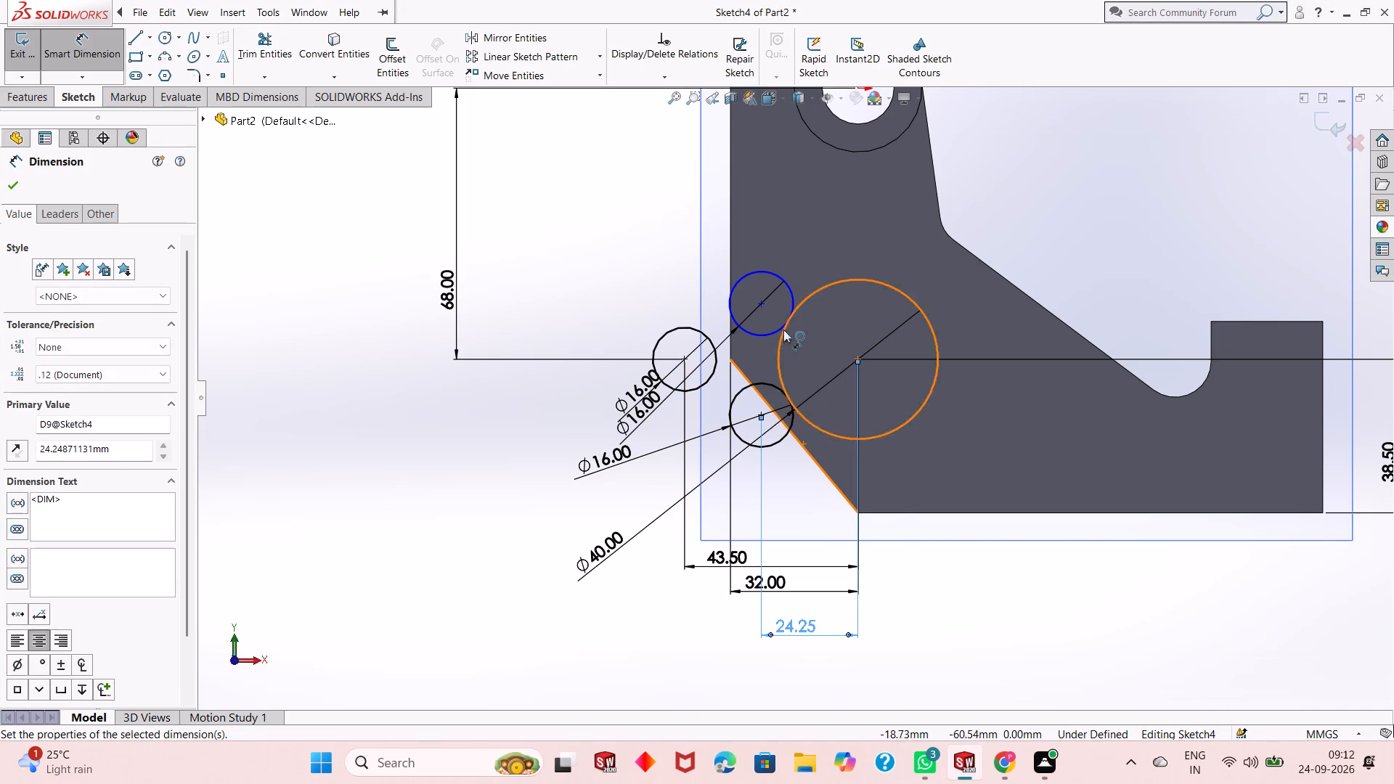
Dimension the vertical distance between the centre of the upper 16 mm circle and the origin.
click(758, 307)
scroll(758, 307, up, 2)
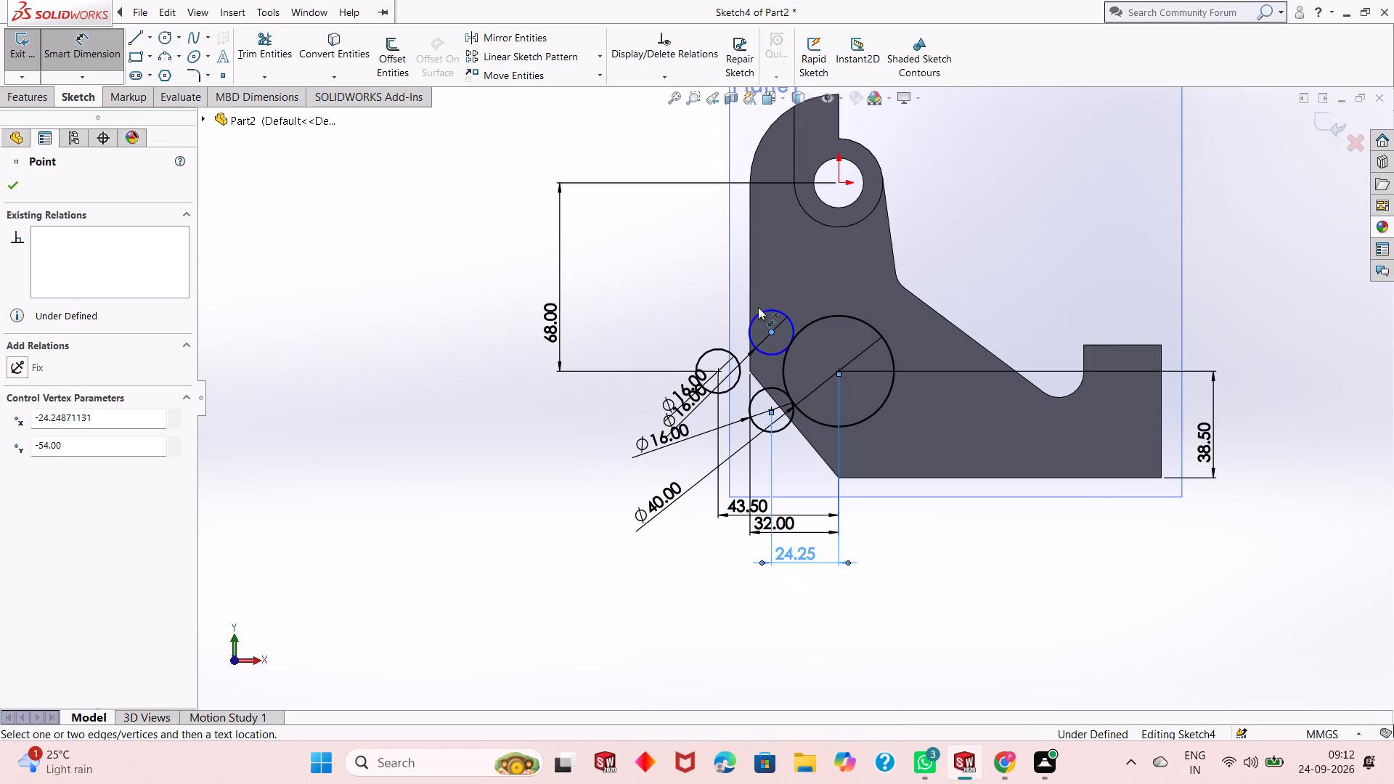
click(835, 183)
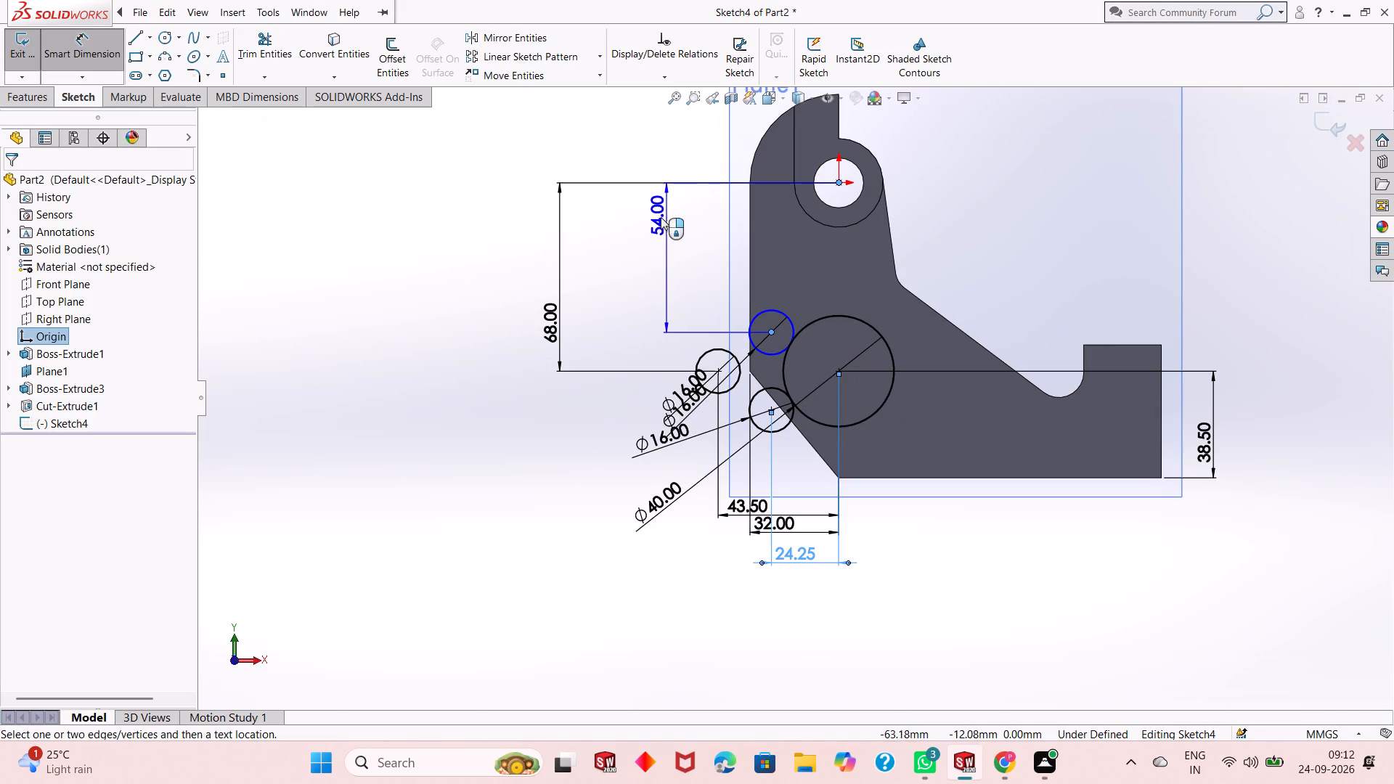
click(659, 219)
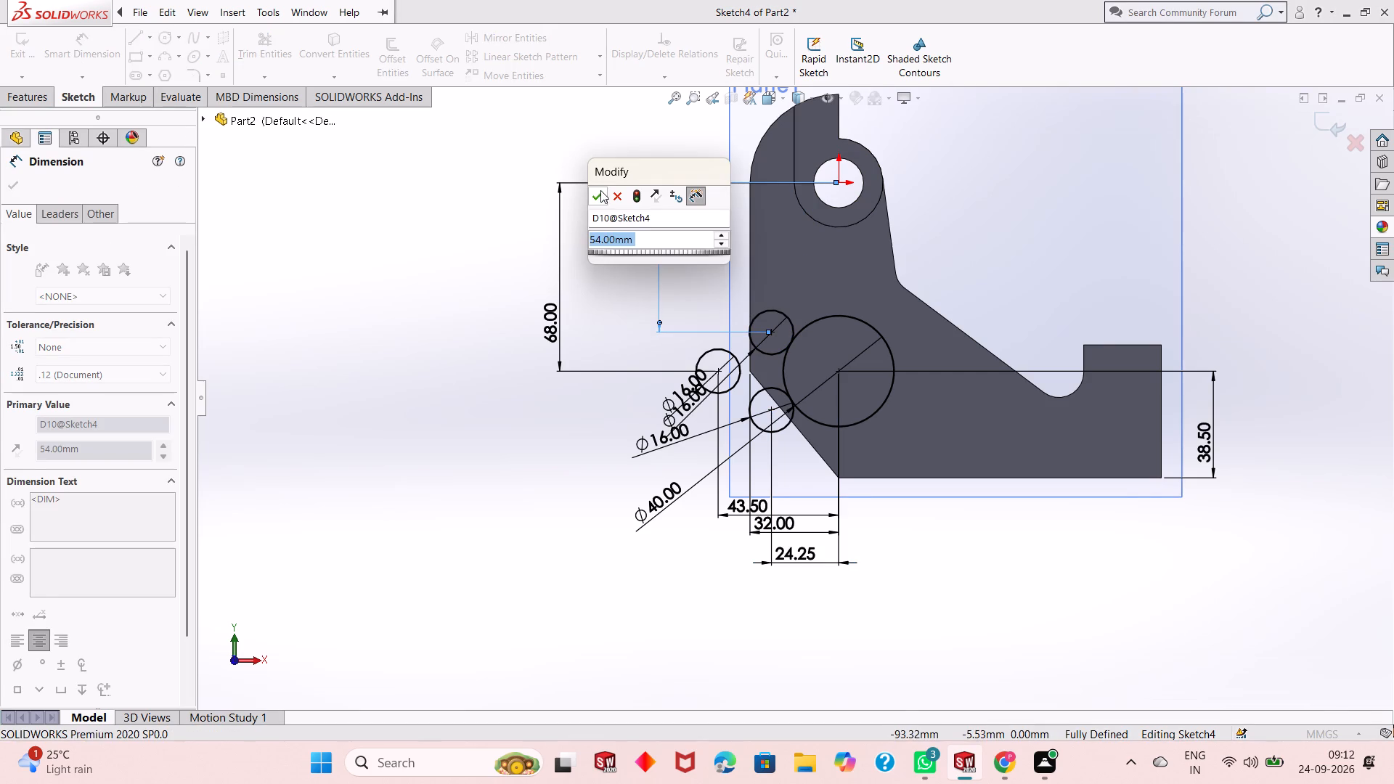
click(600, 190)
scroll(841, 391, down, 3)
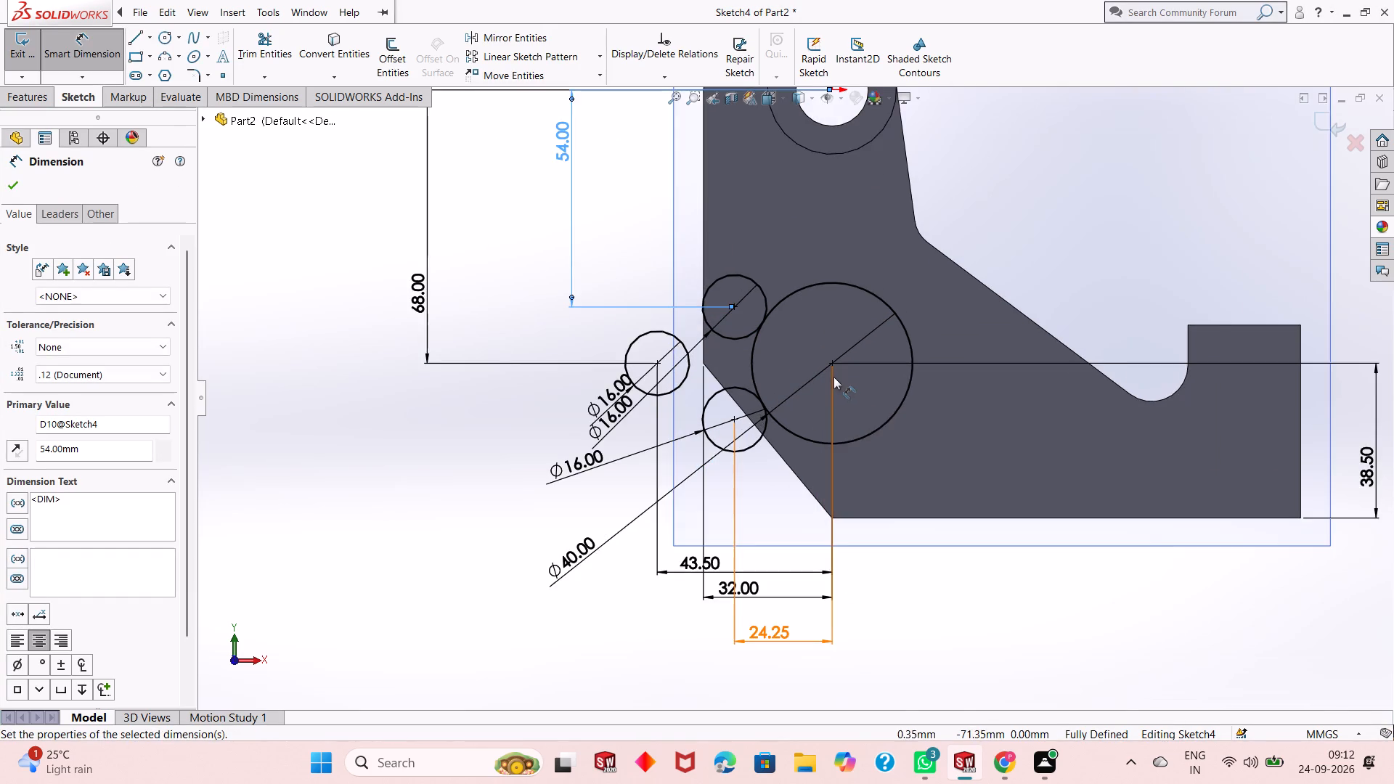
right_click(438, 439)
click(457, 481)
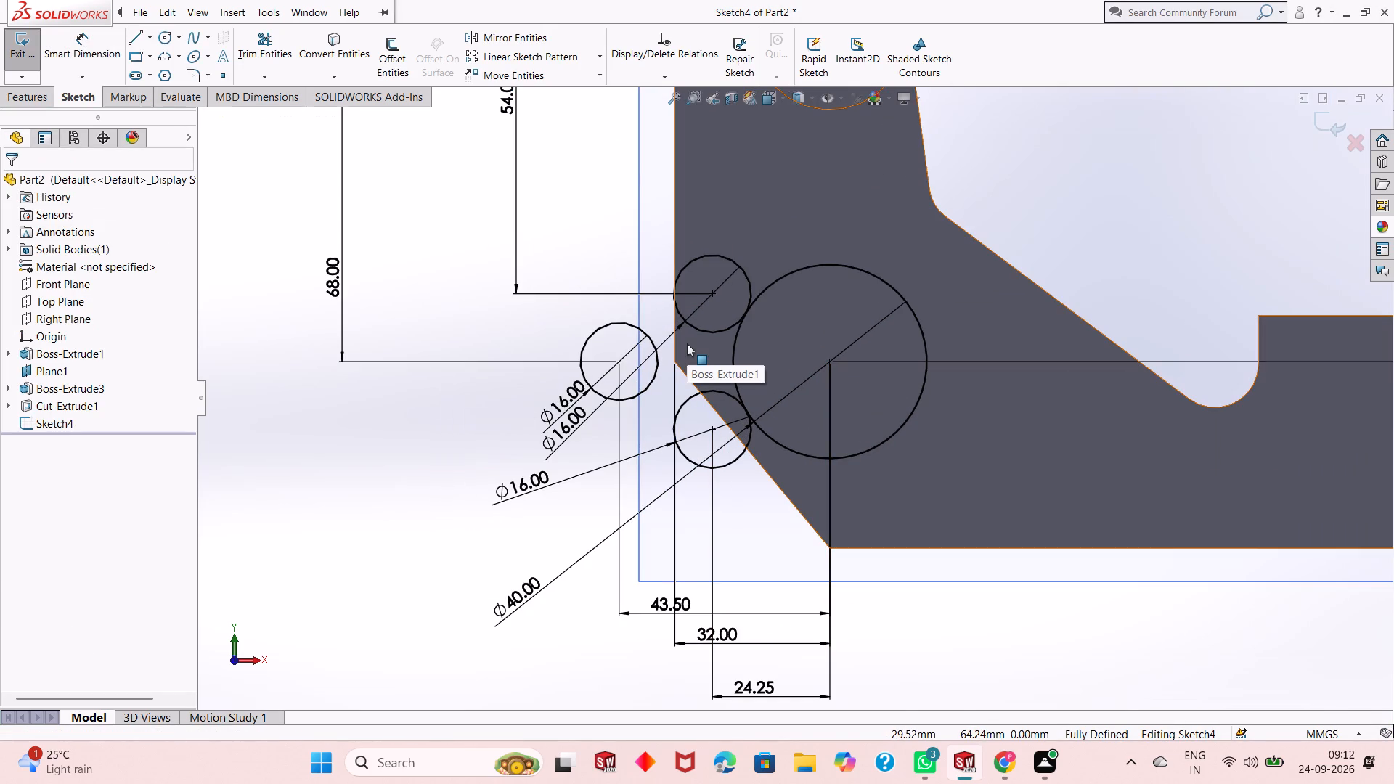
Sketch a tangent line about 24 mm long from the underside of the outermost 16 mm circle to the underside of the lower 16 mm circle.
click(131, 36)
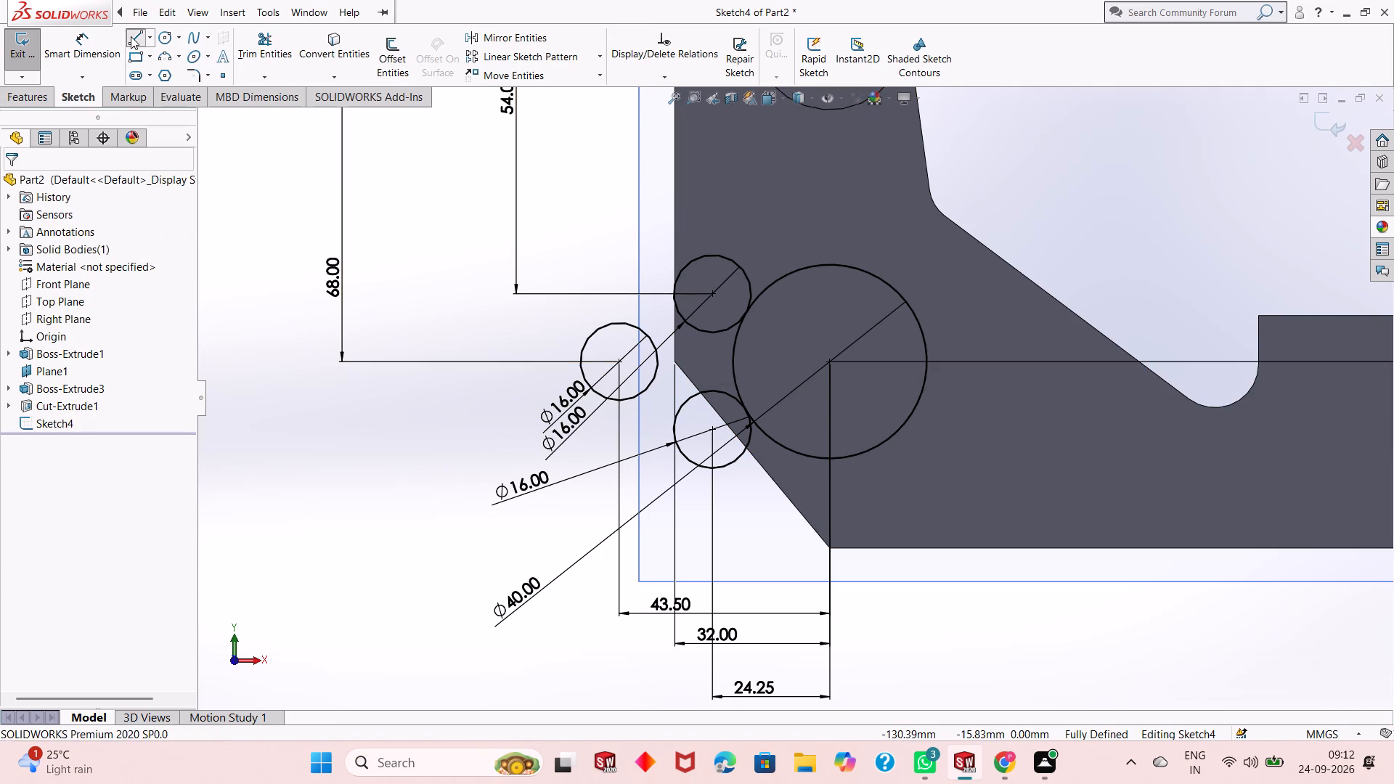
scroll(709, 514, down, 4)
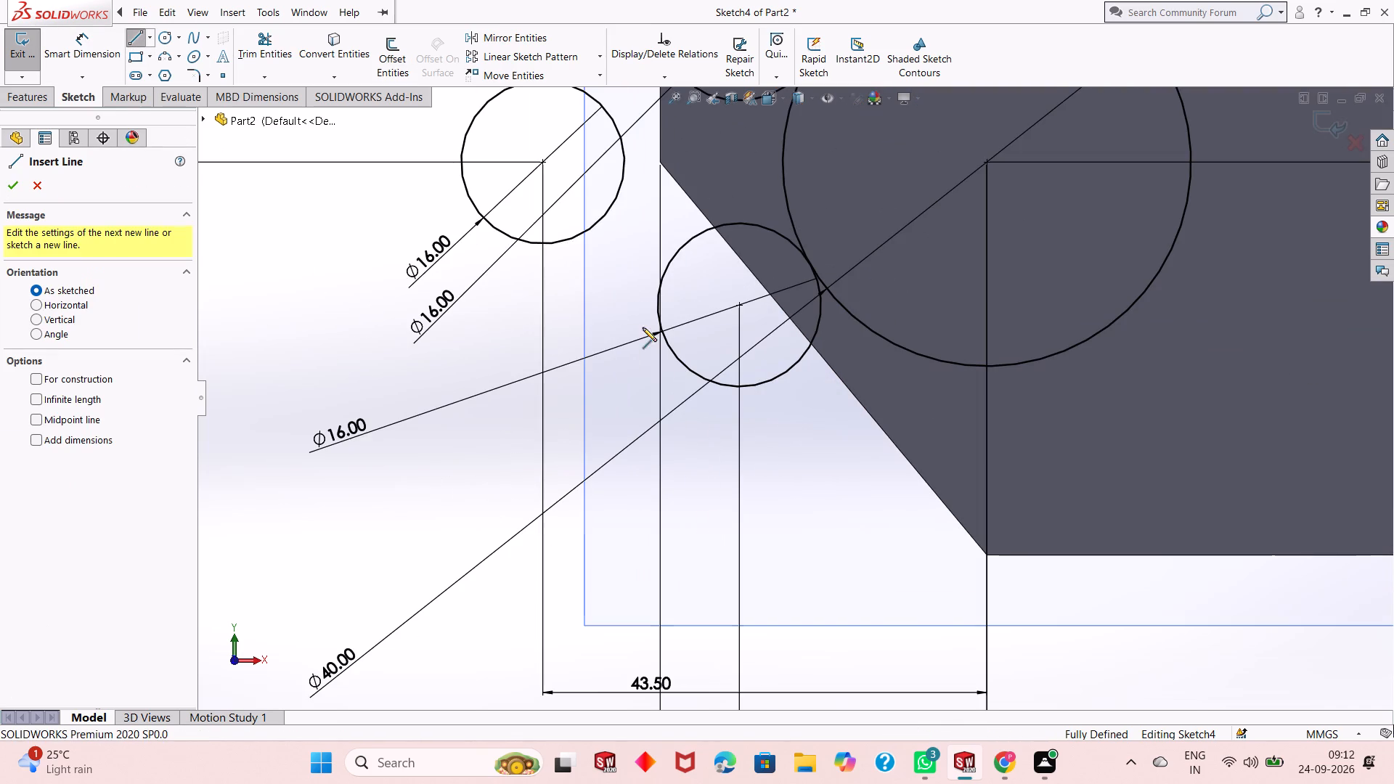
click(488, 222)
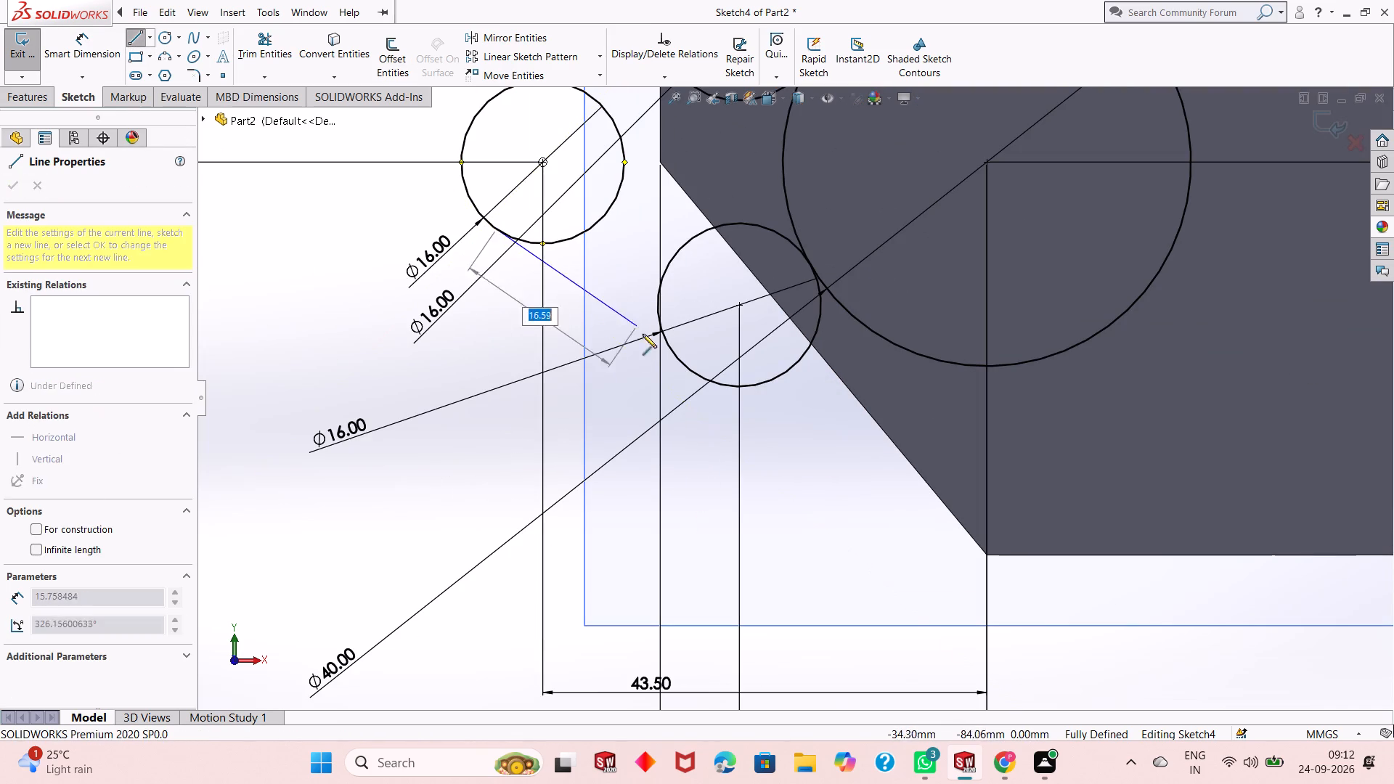
click(704, 377)
right_click(595, 369)
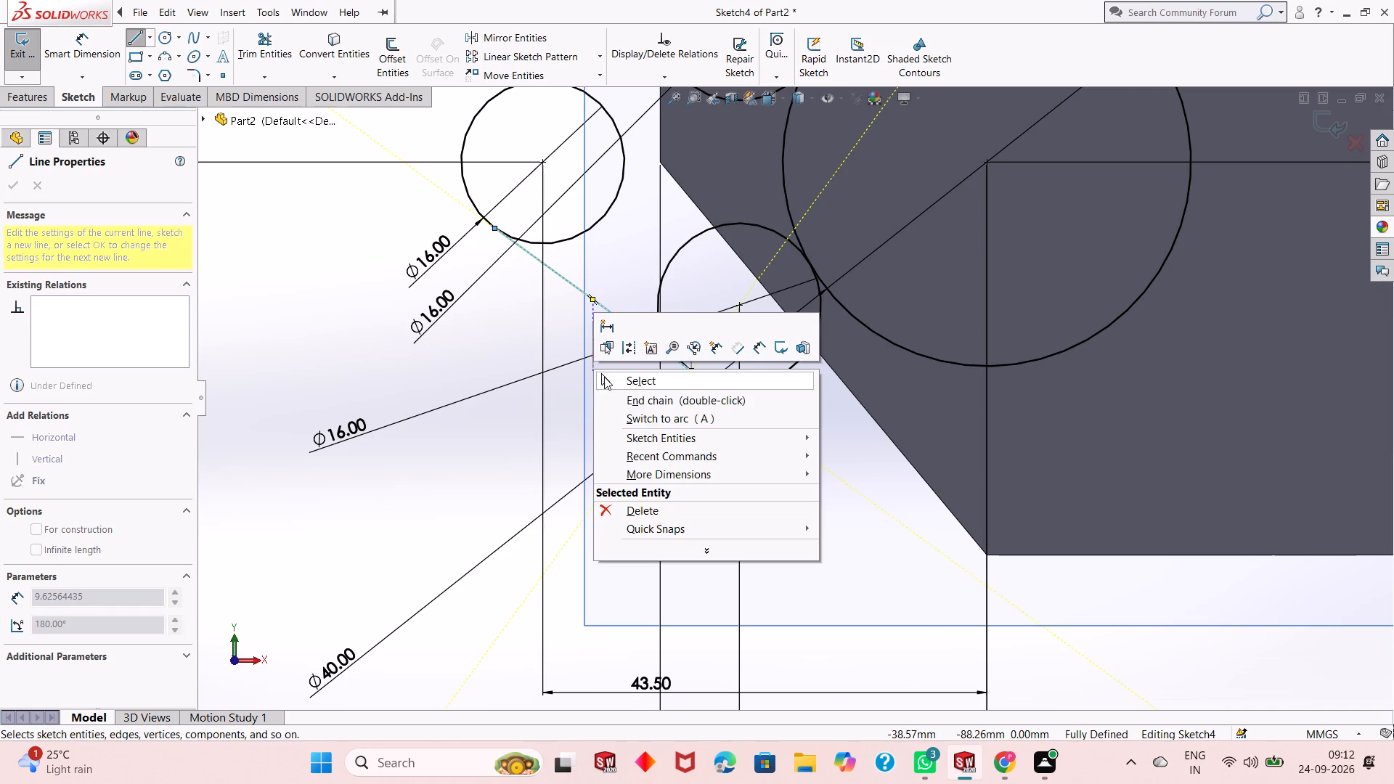
click(604, 377)
scroll(630, 291, up, 3)
scroll(716, 142, down, 2)
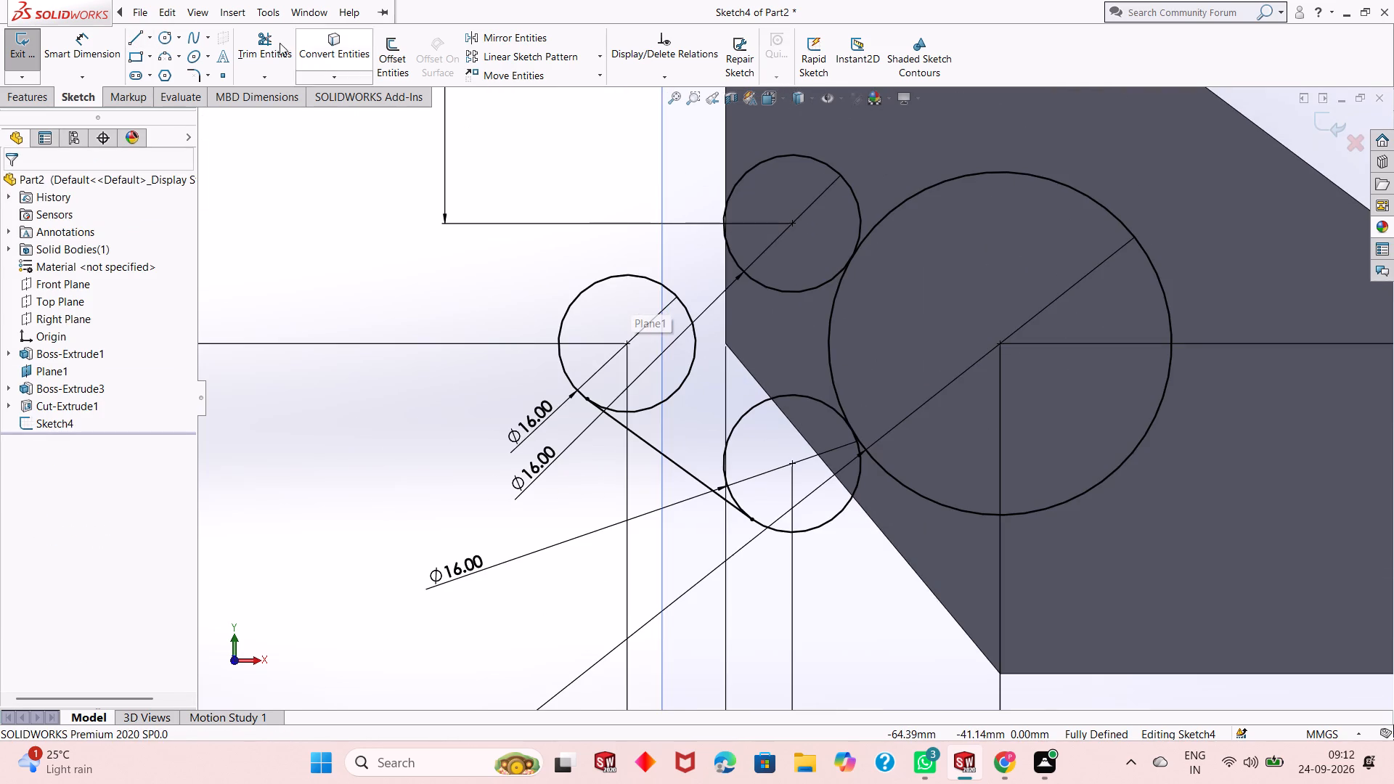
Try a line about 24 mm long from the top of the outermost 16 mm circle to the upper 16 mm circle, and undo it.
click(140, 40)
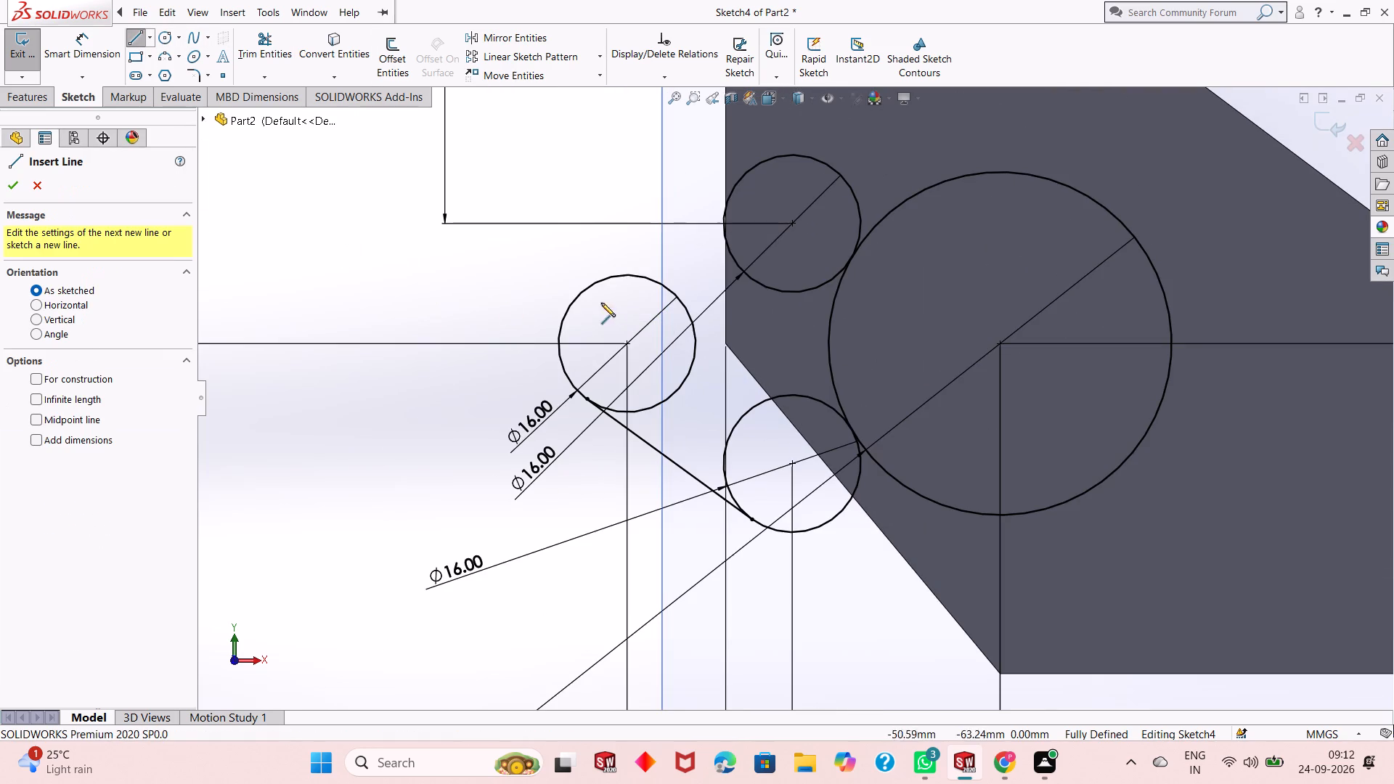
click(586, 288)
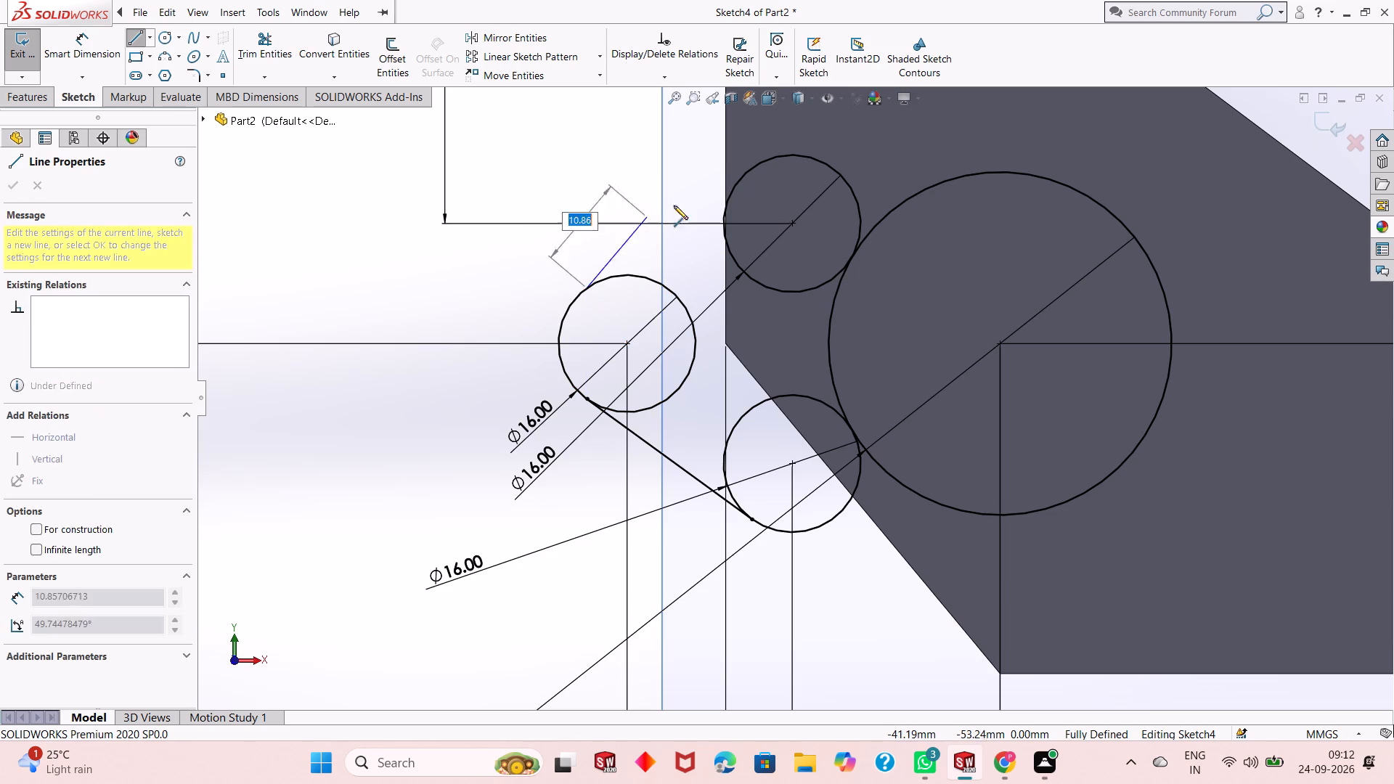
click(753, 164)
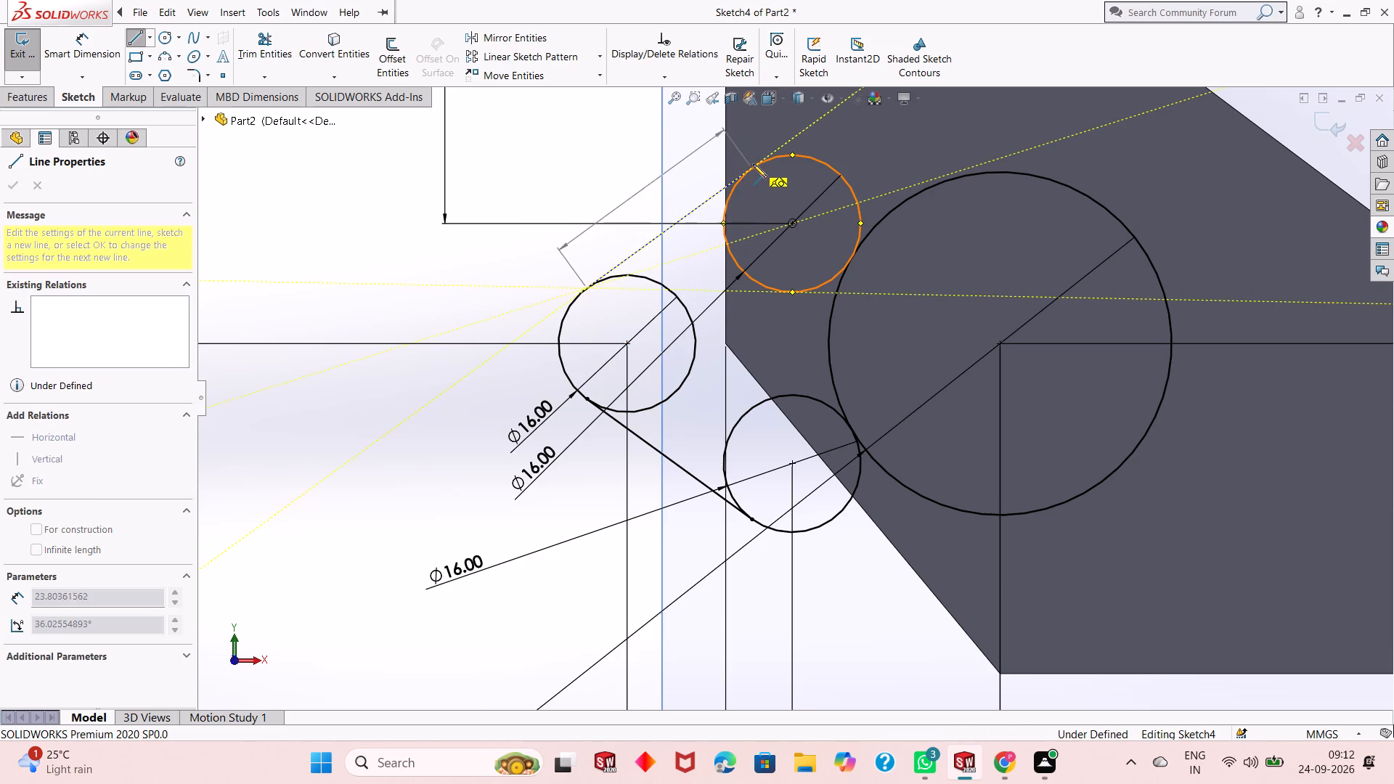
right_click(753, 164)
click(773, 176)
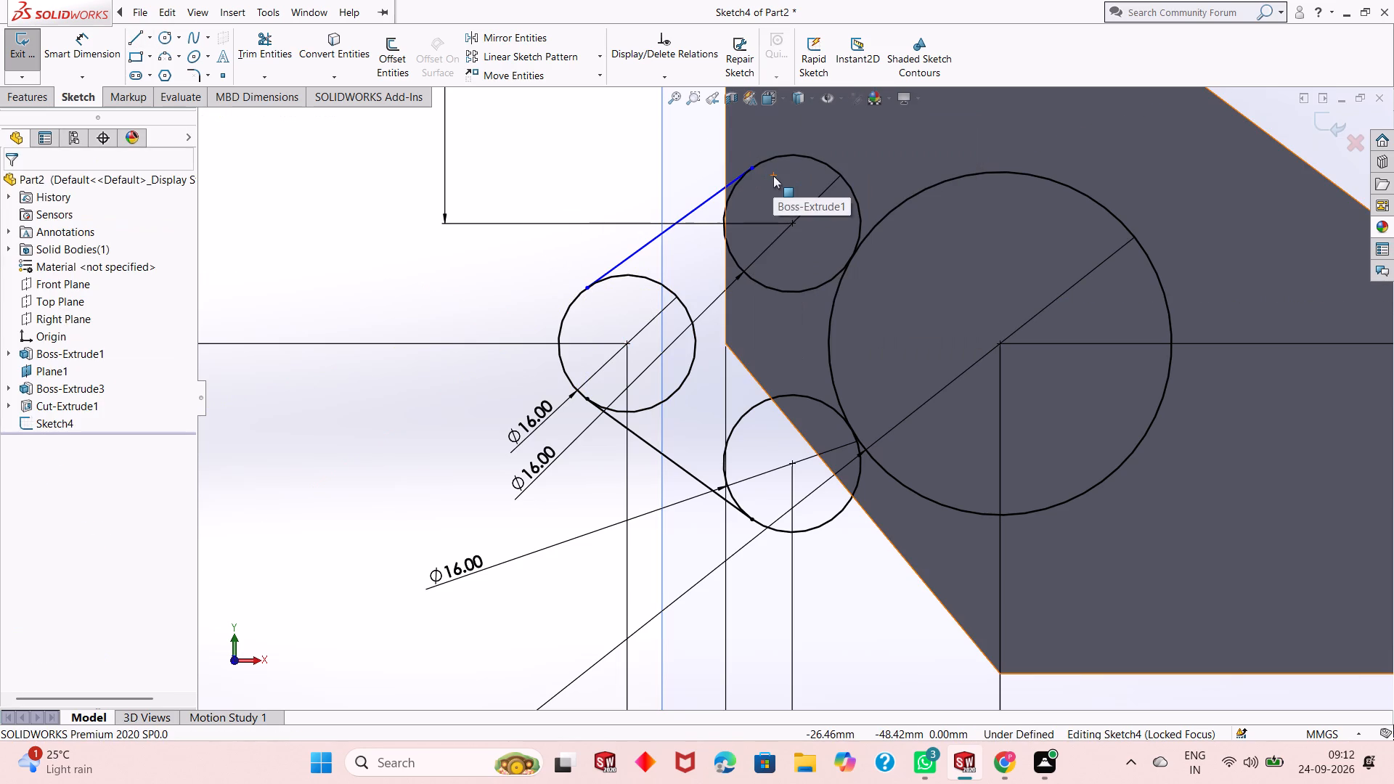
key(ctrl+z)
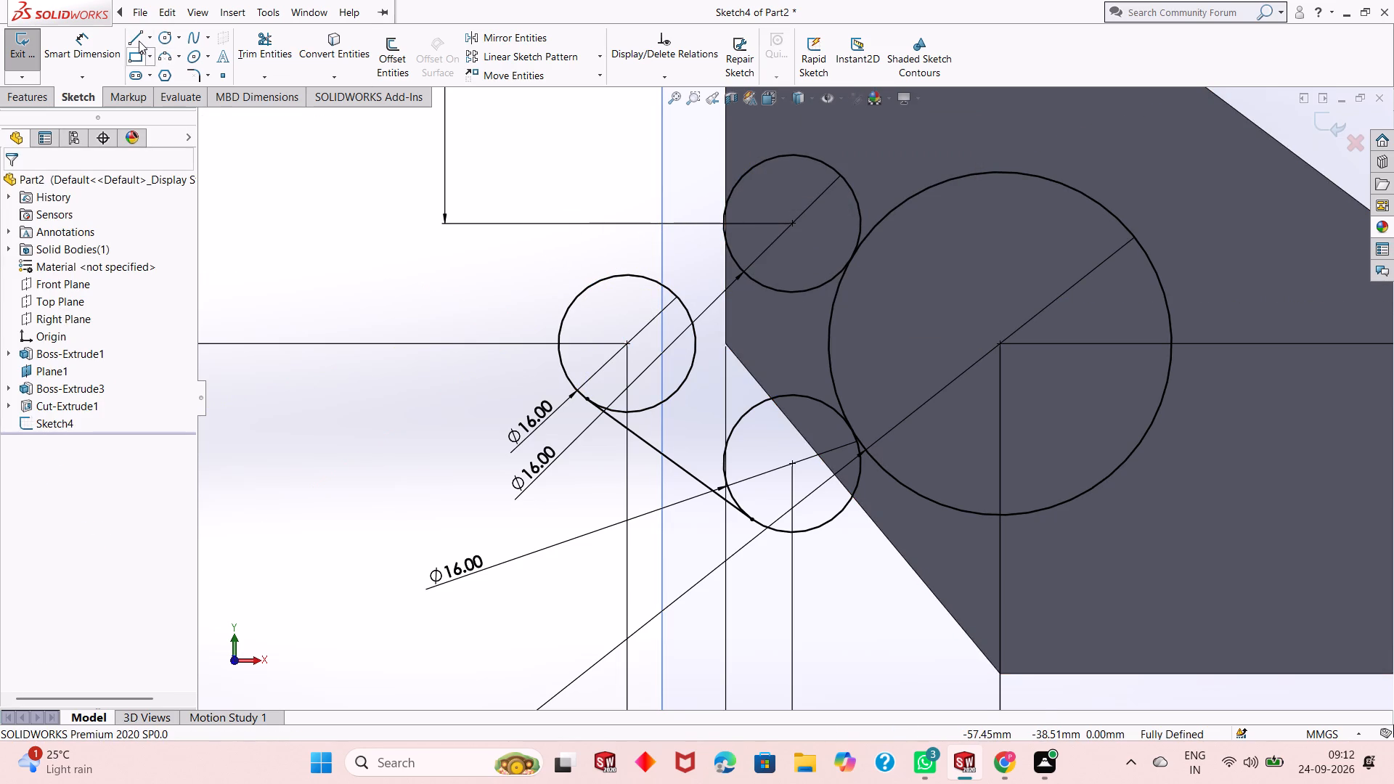
Sketch a line about 25 mm long from the upper side of the outermost 16 mm circle to the upper side of the upper 16 mm circle.
click(139, 40)
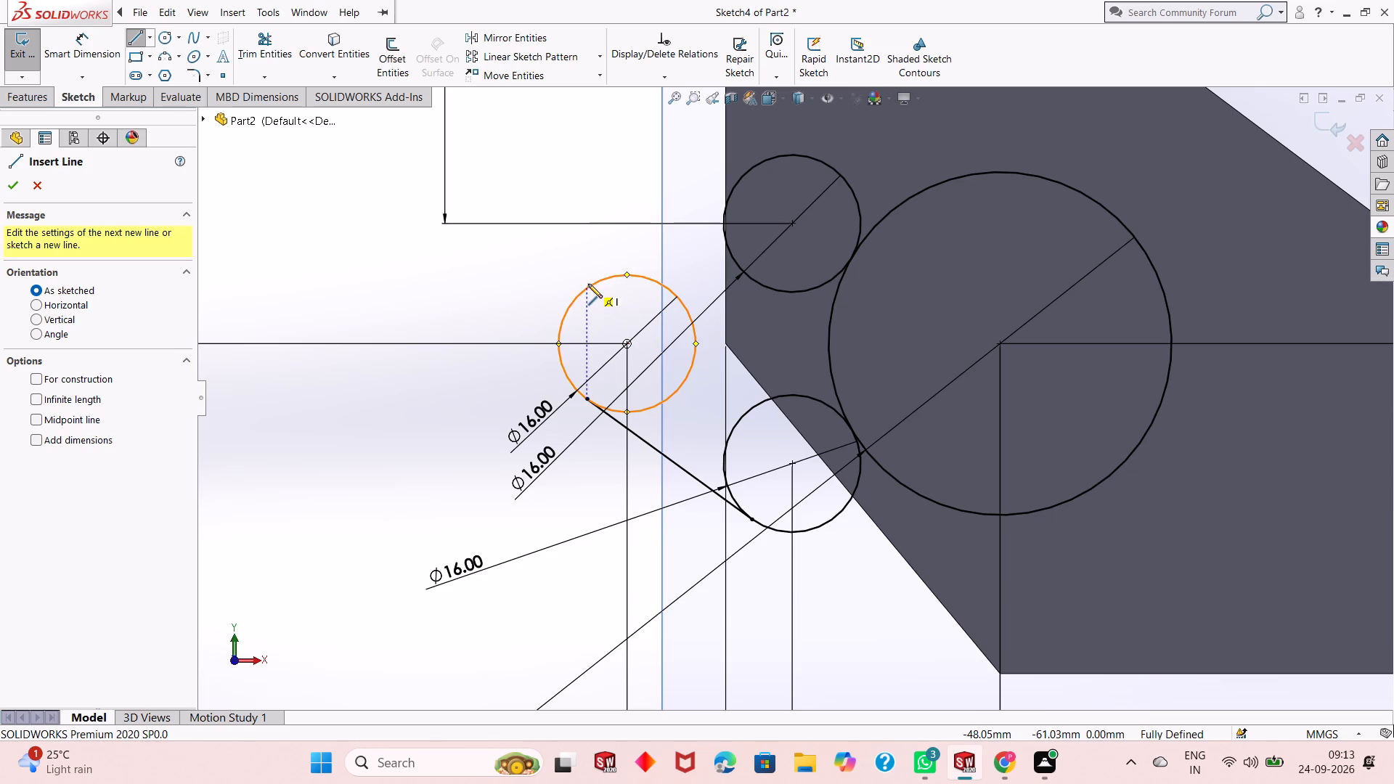
click(588, 286)
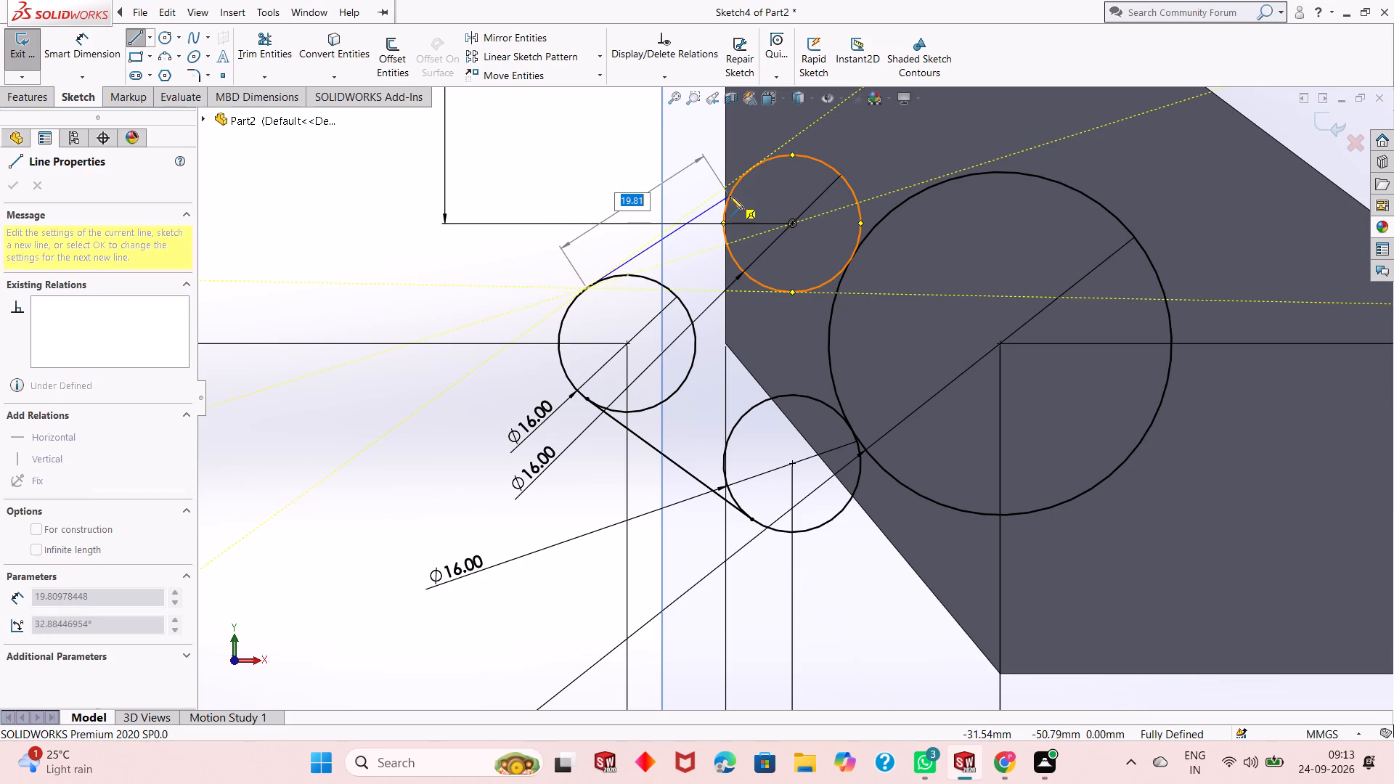
click(764, 160)
right_click(576, 154)
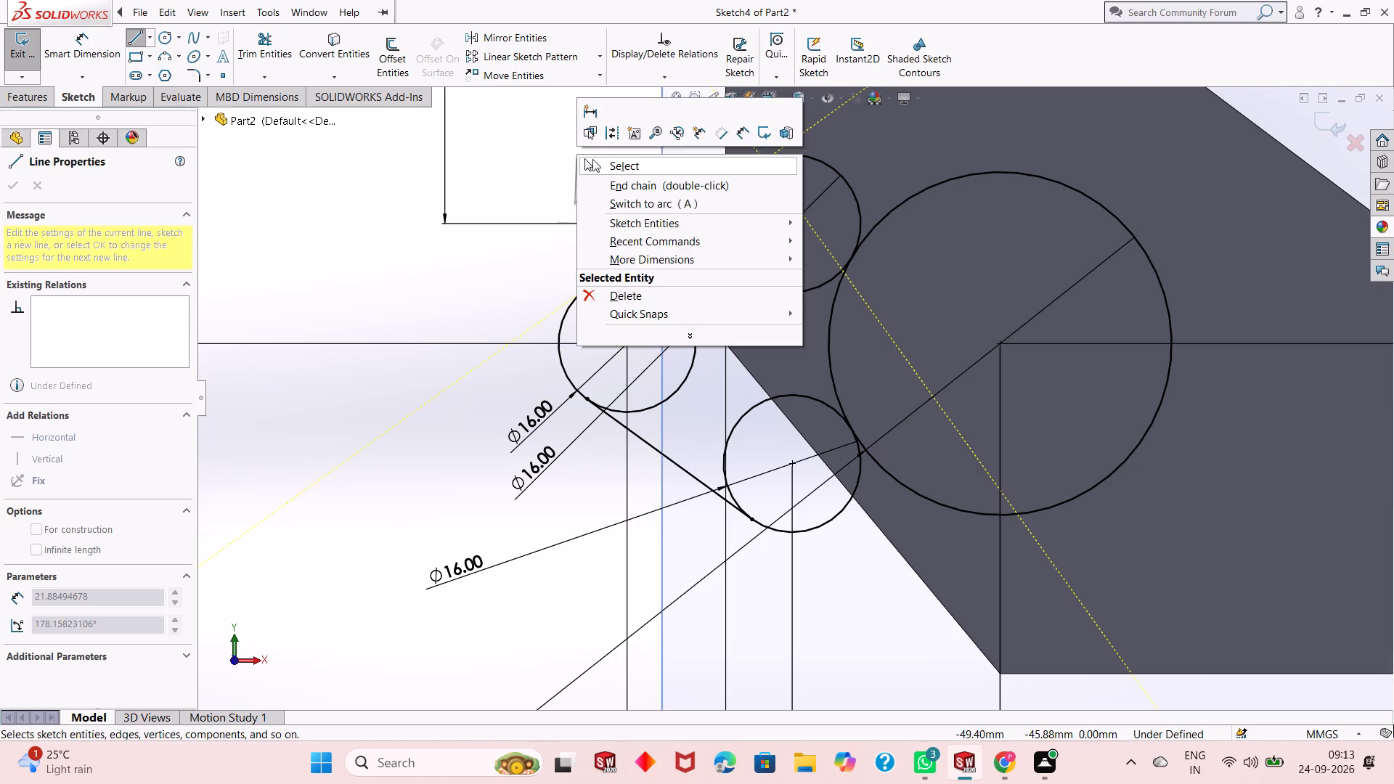
click(595, 160)
click(705, 196)
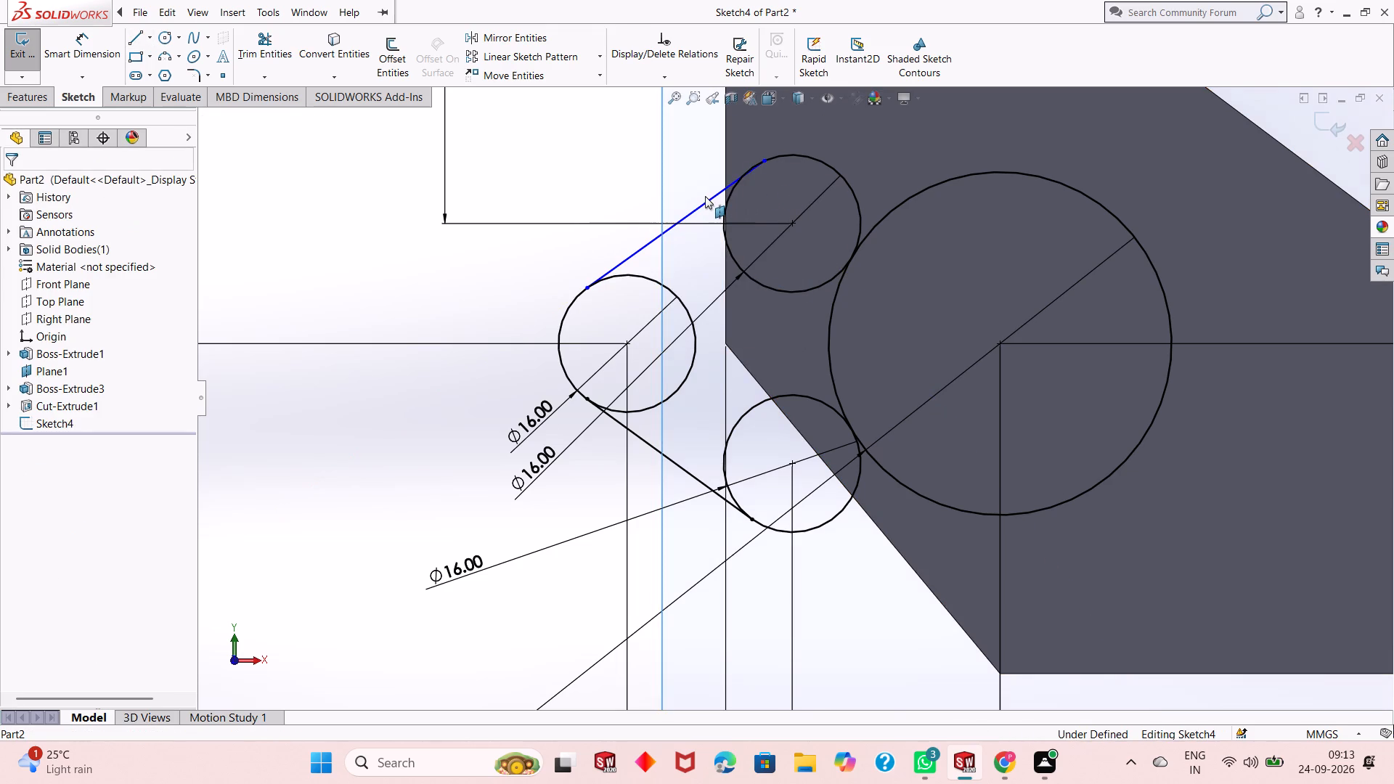
click(570, 194)
key(Escape)
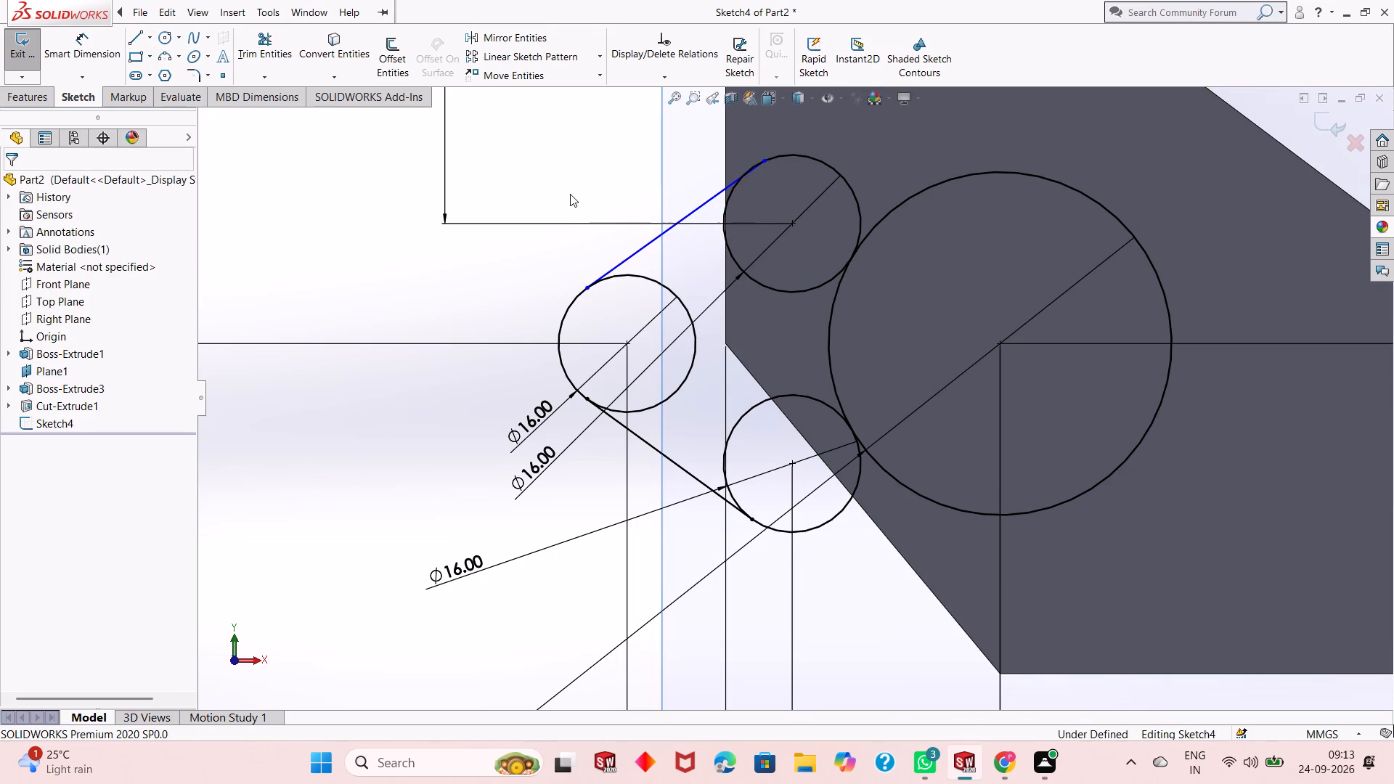
Make the upper sloping line tangent to both the upper 16 mm circle and the outermost 16 mm circle.
click(704, 205)
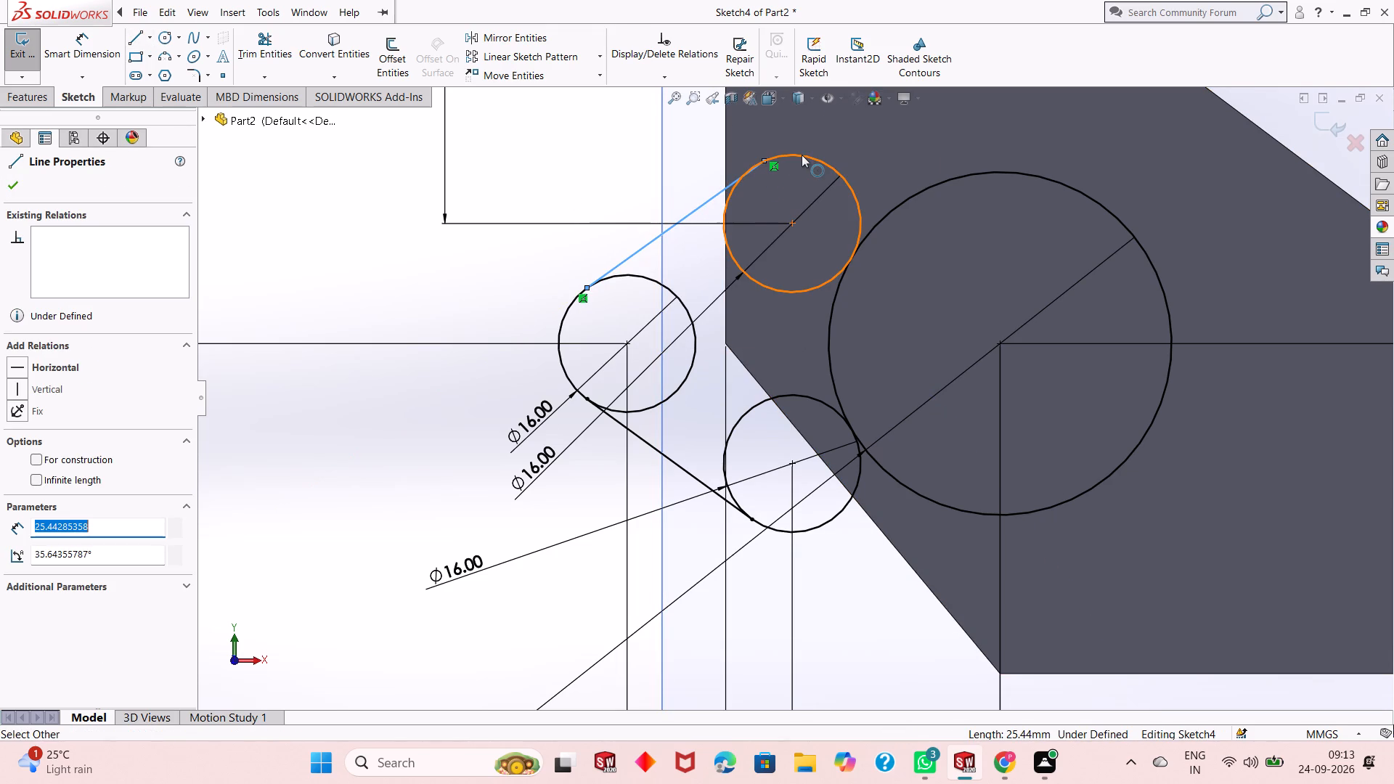
ctrl+click(802, 154)
click(22, 439)
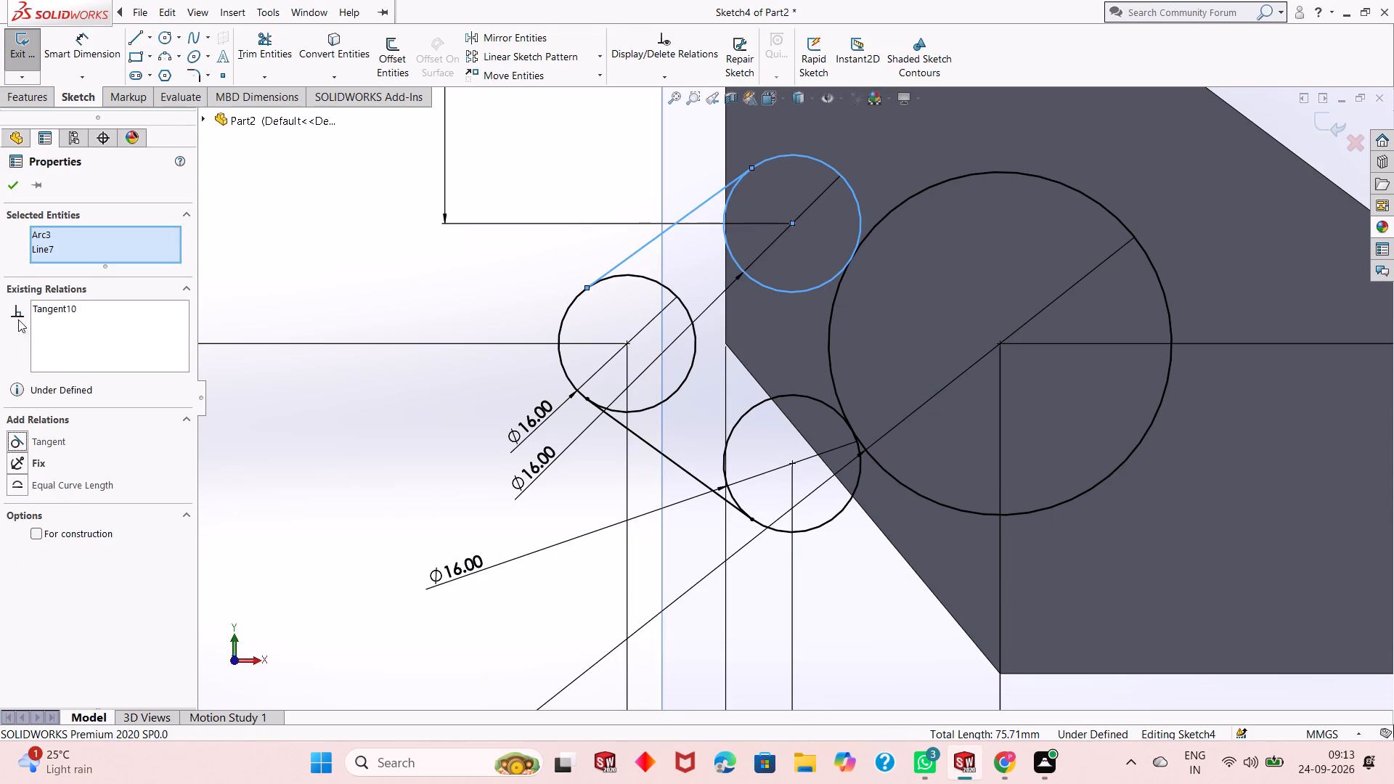
click(13, 195)
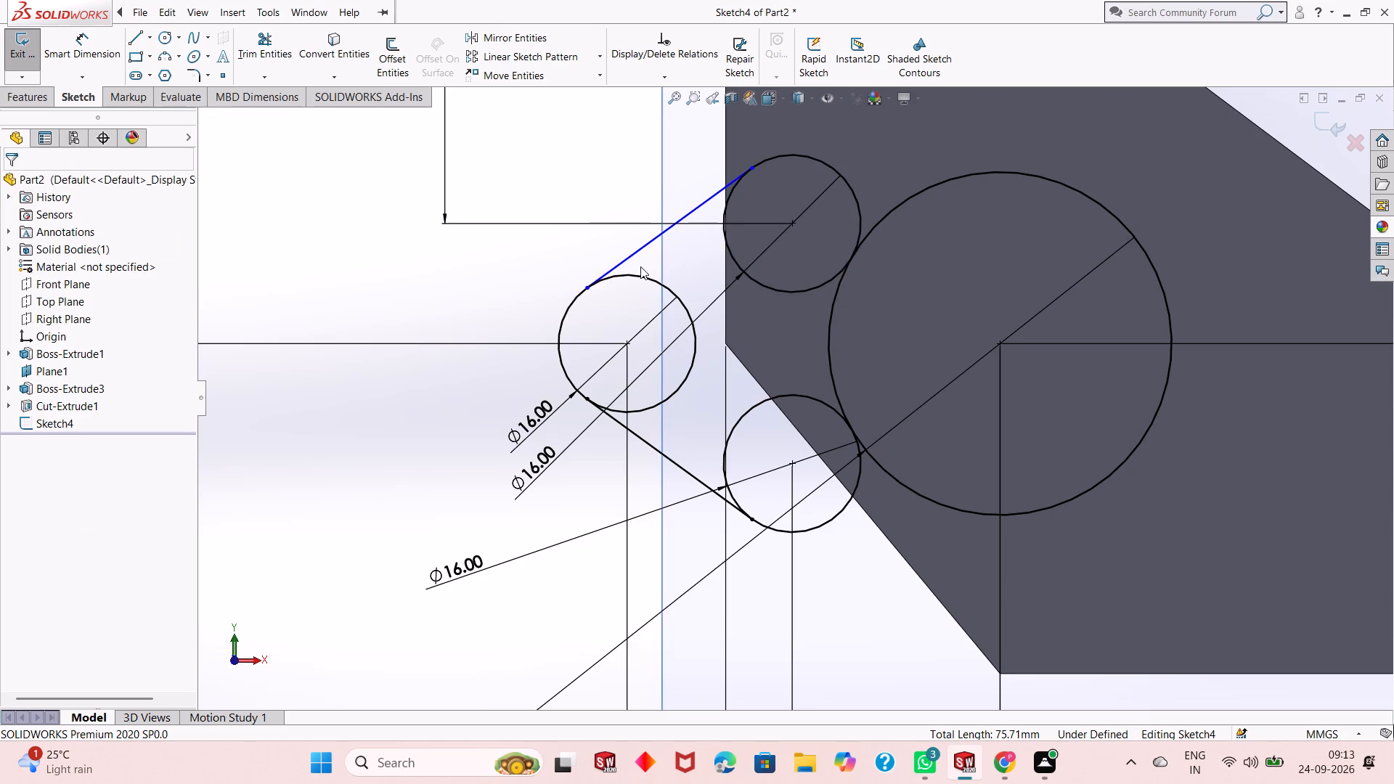
click(640, 248)
ctrl+click(642, 275)
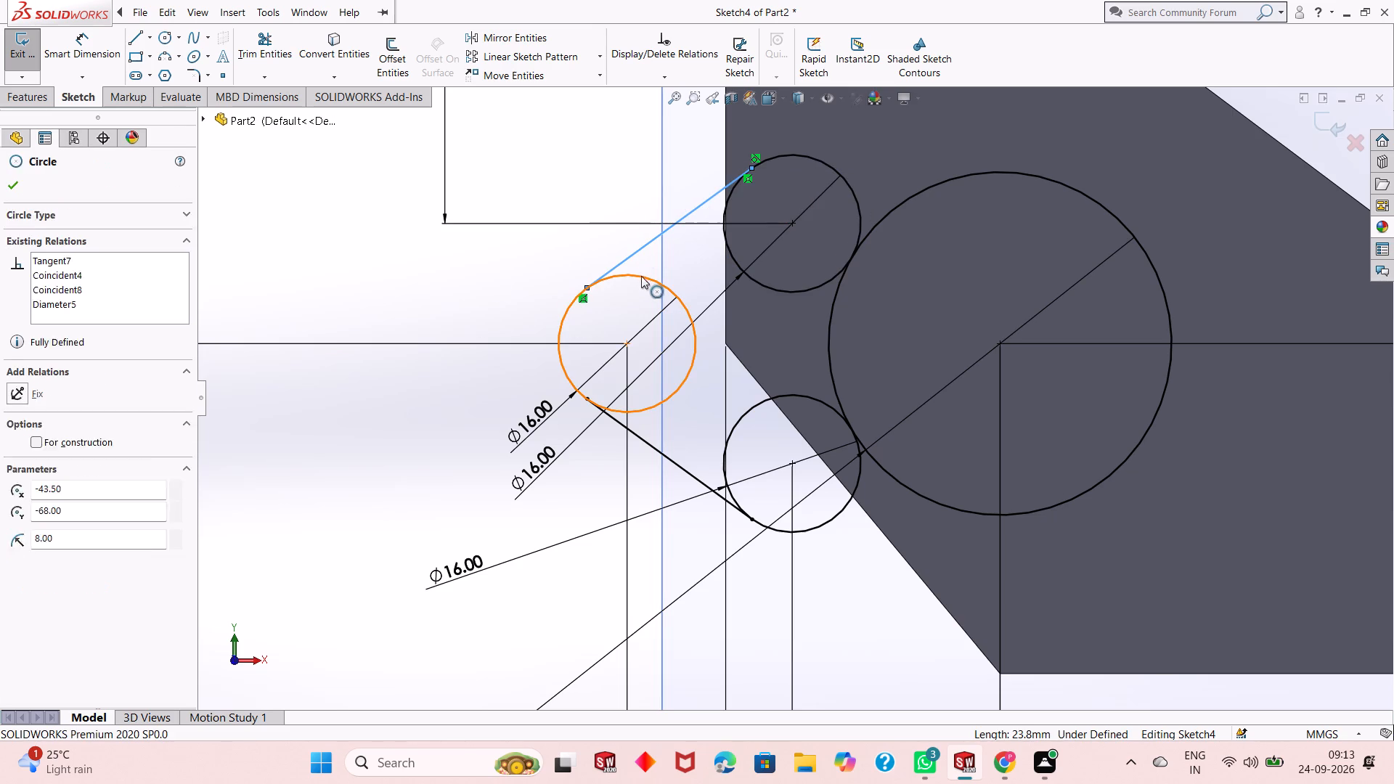
click(17, 437)
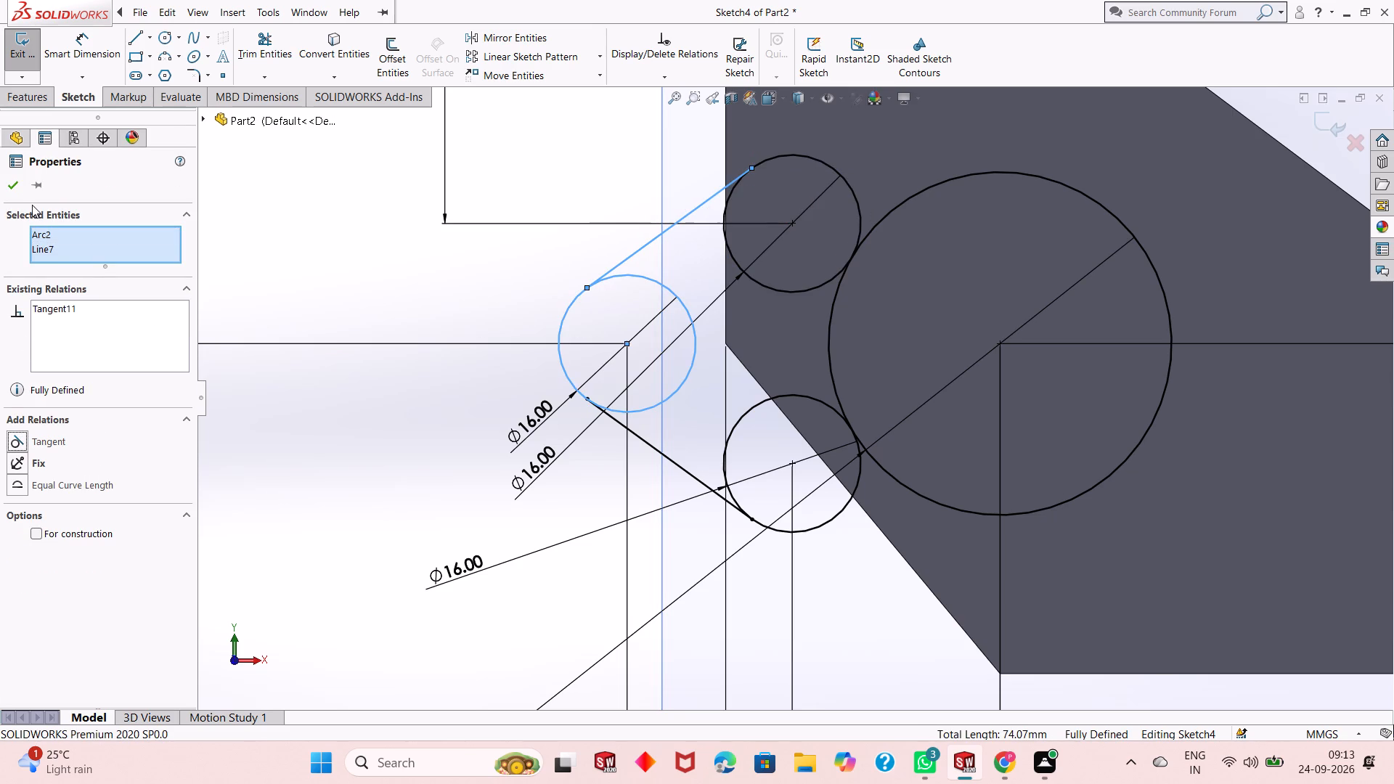
click(17, 189)
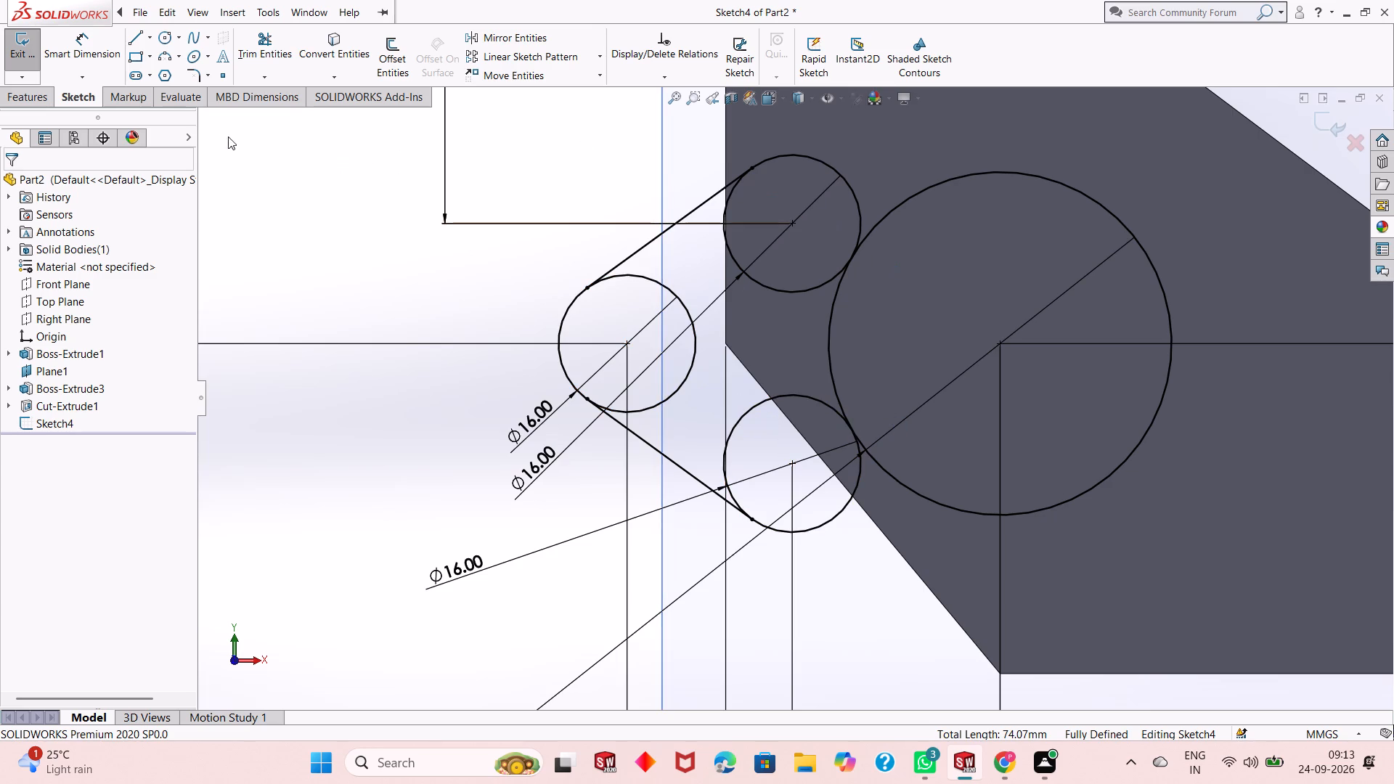
Trim the outer arcs of the upper and lower 16 mm circles, the 40 mm circle's arc between them, and the outermost circle's inner arc.
click(262, 46)
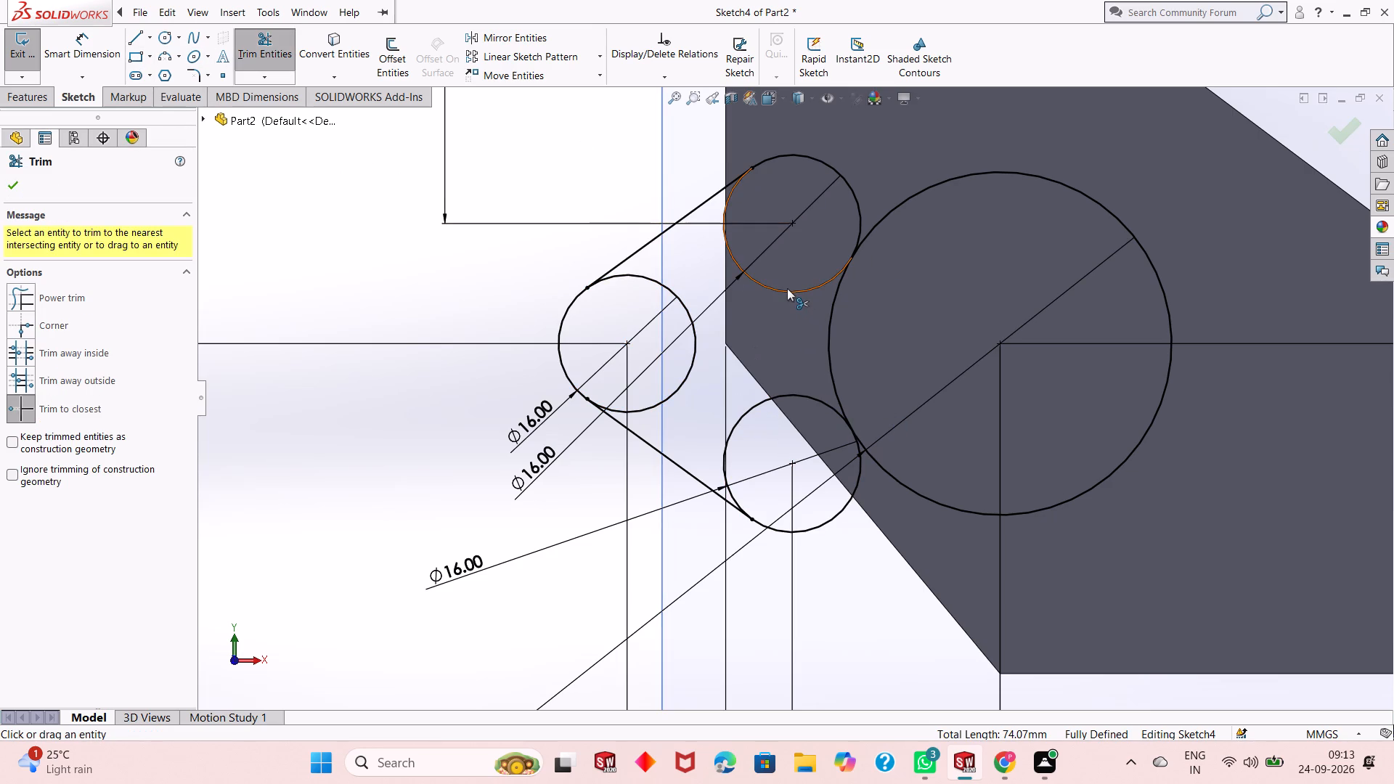
click(854, 196)
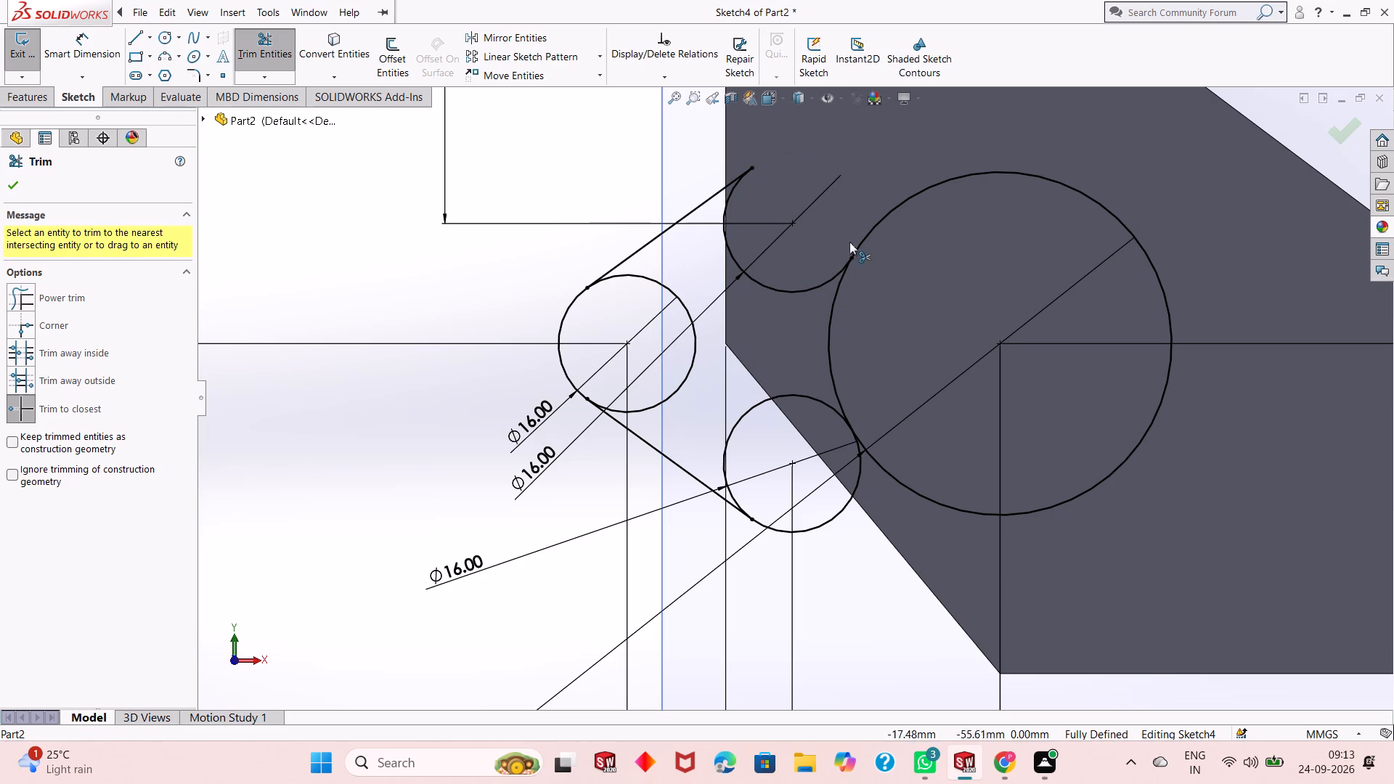
click(815, 526)
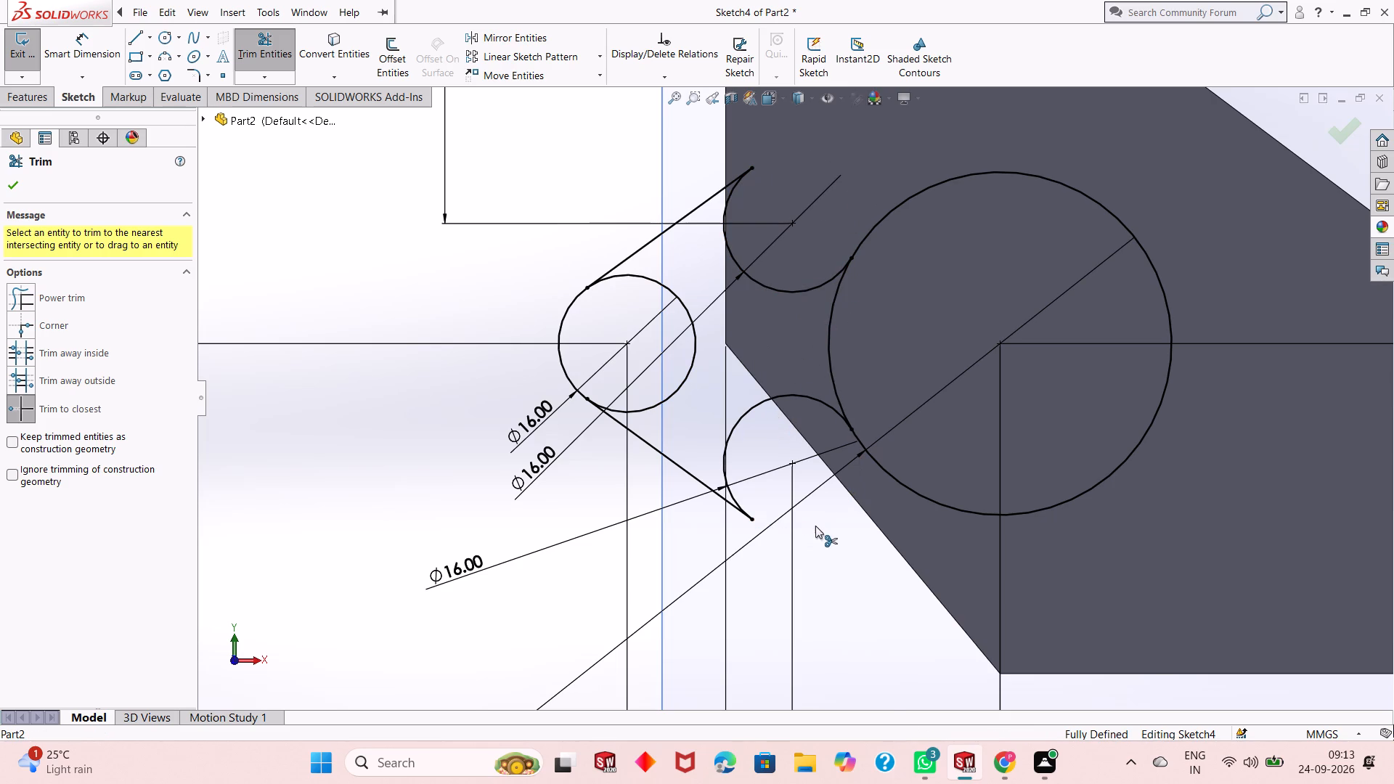
click(830, 371)
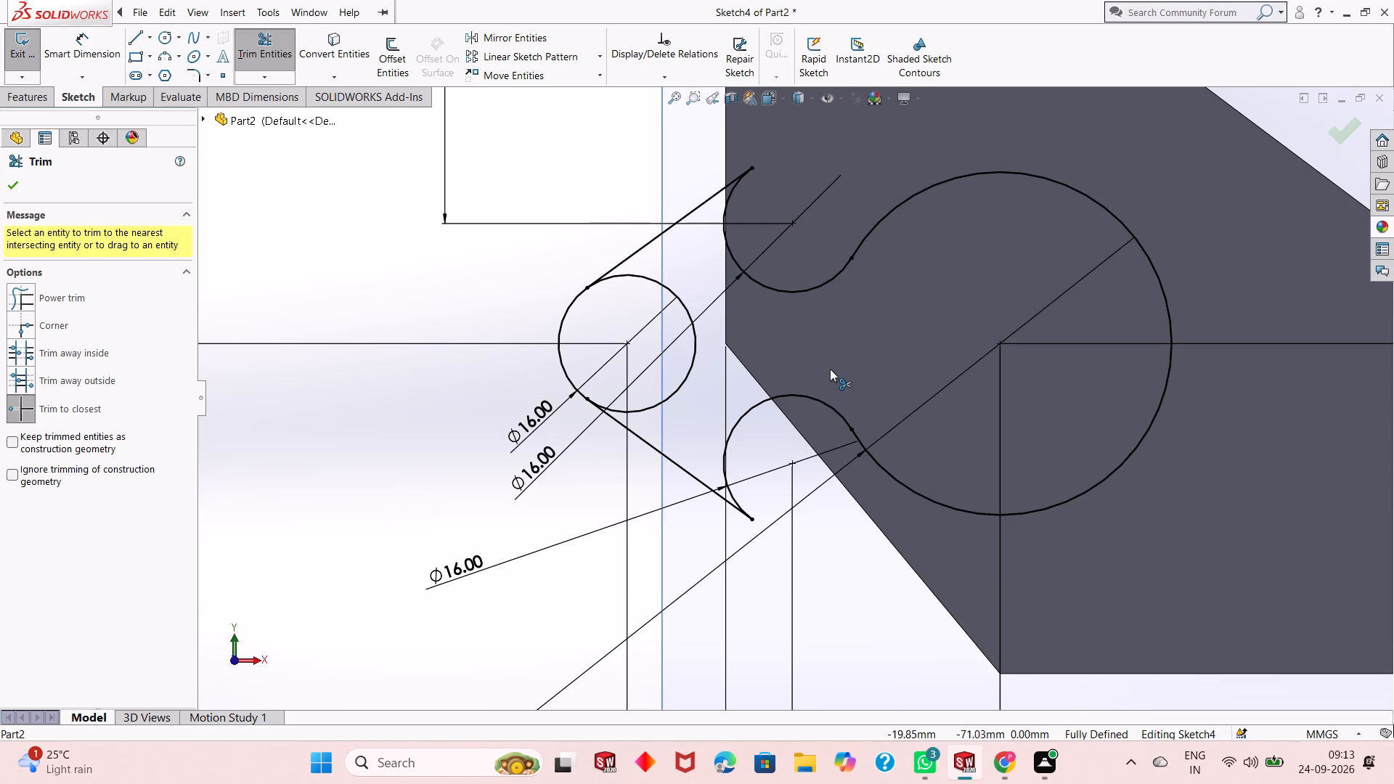
scroll(812, 378, up, 2)
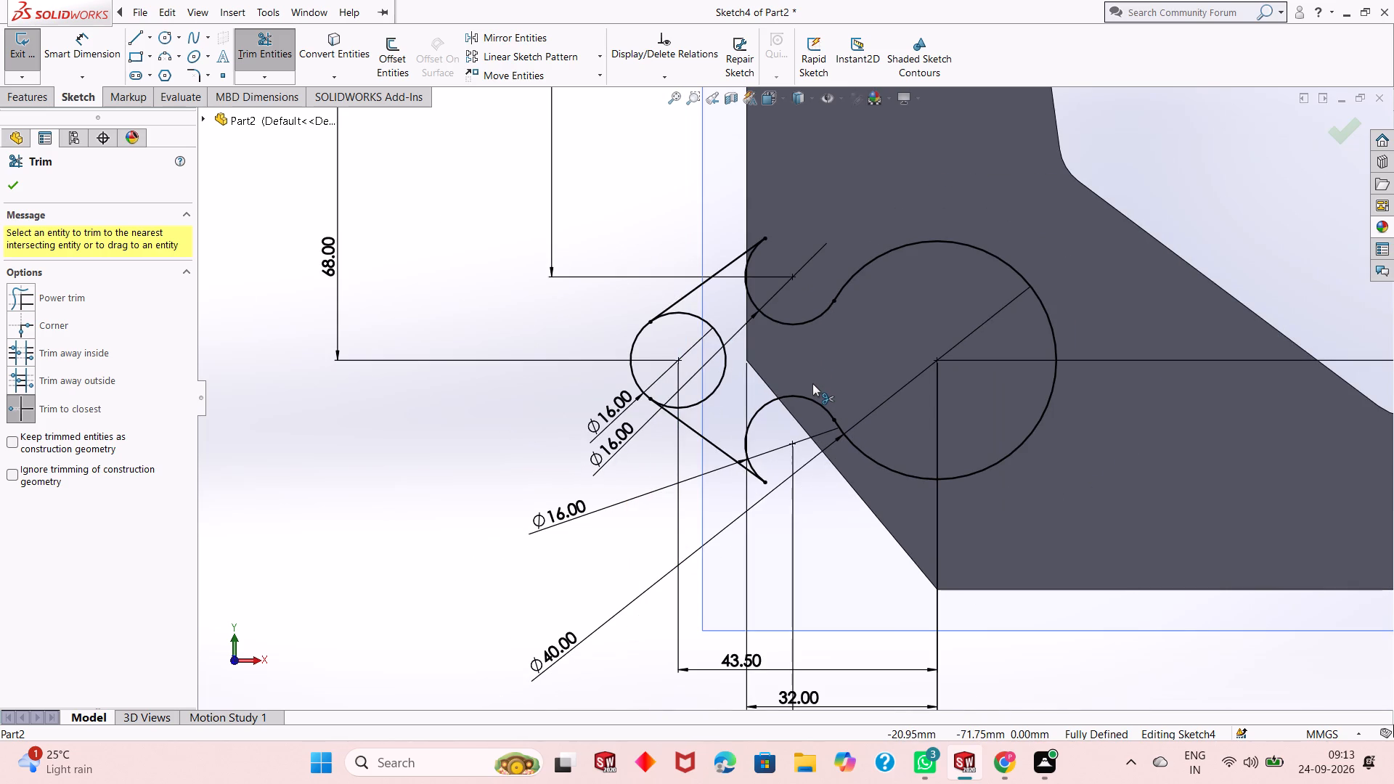
scroll(812, 383, up, 1)
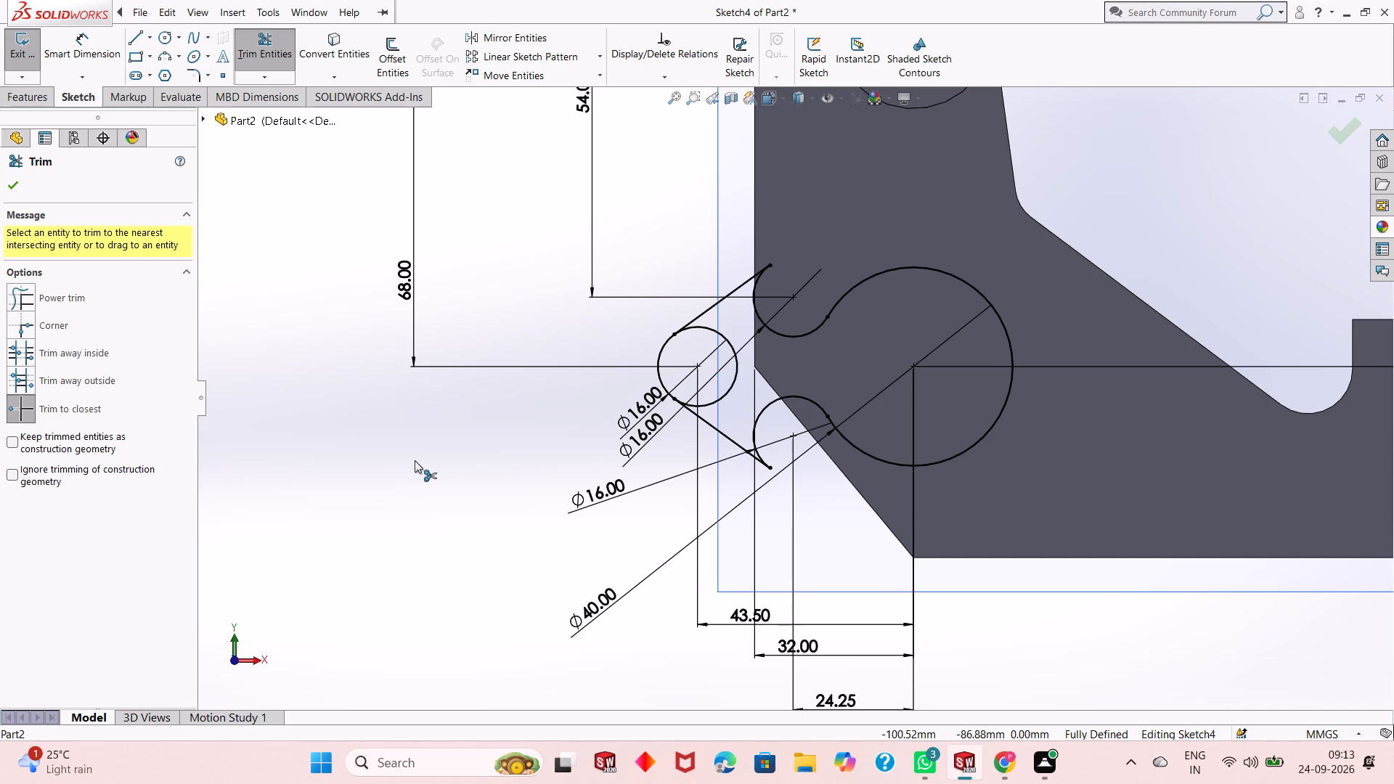
click(730, 393)
right_click(309, 474)
click(362, 522)
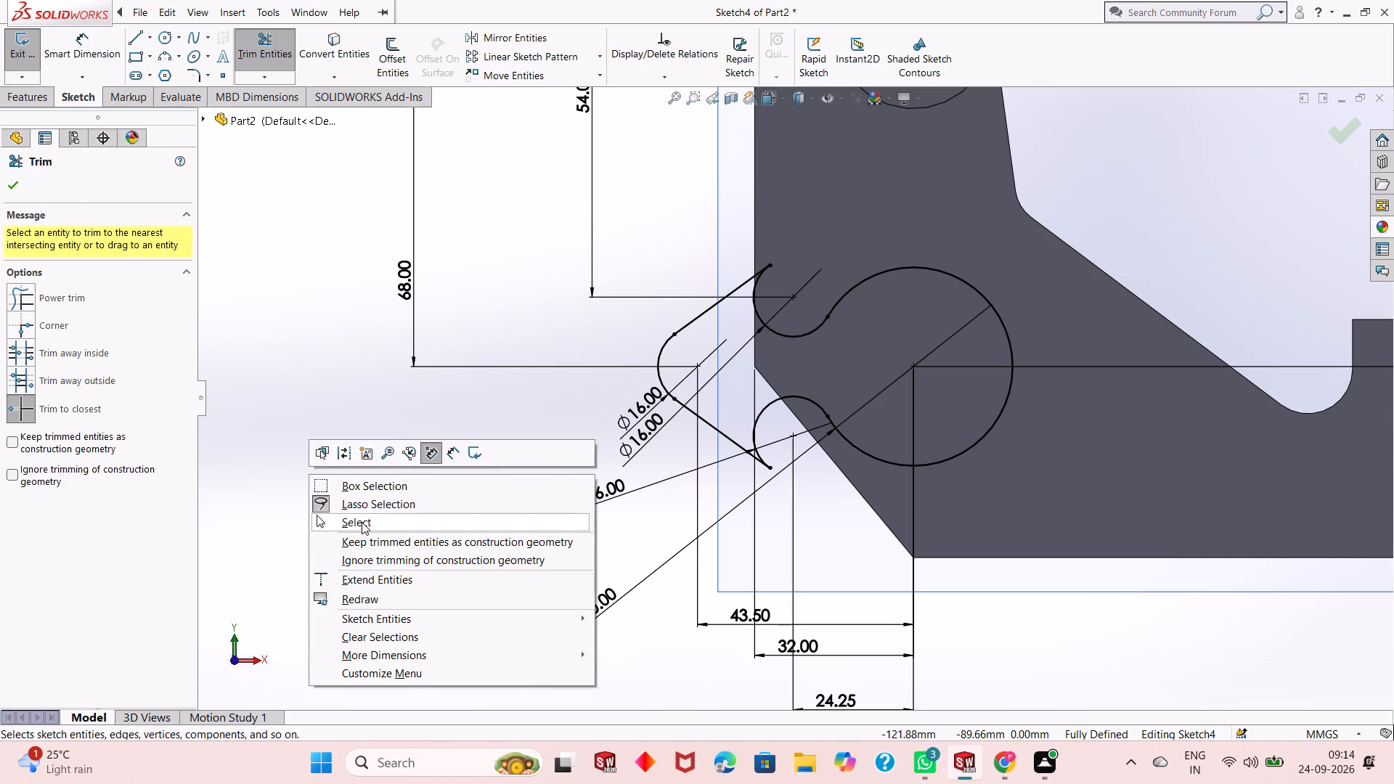
Extrude the trimmed profile 27 mm with the Mid Plane end condition, merging it with the bracket body.
scroll(862, 448, up, 1)
middle_drag(878, 450, 840, 468)
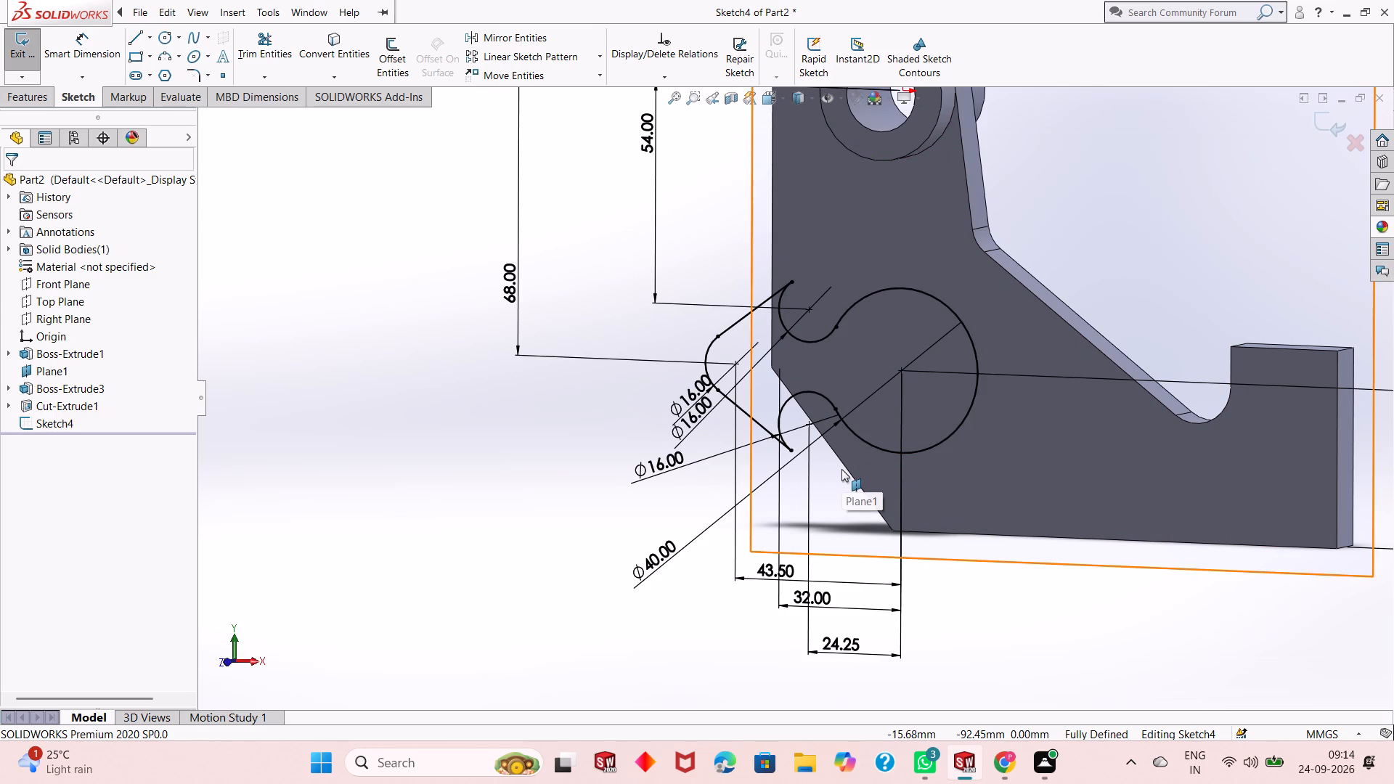
click(25, 100)
click(23, 72)
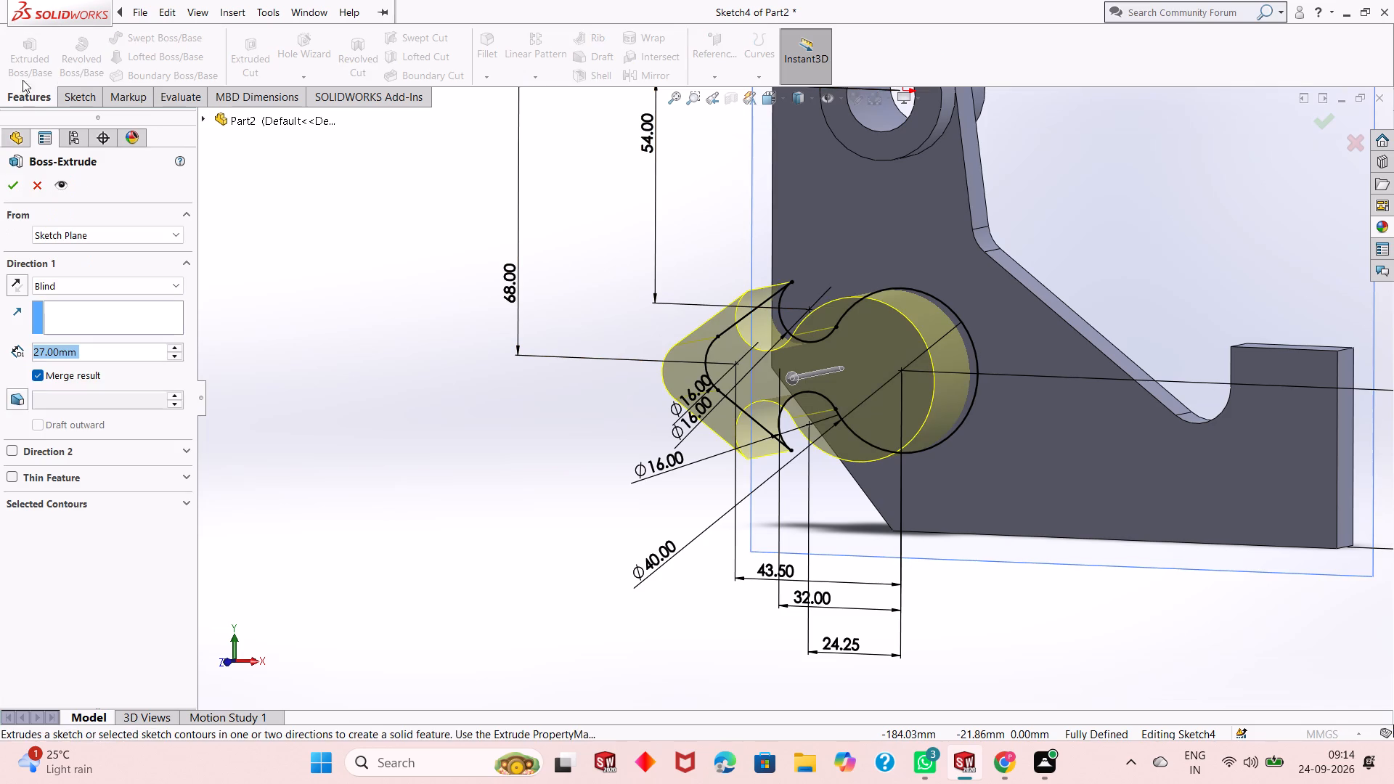
click(76, 284)
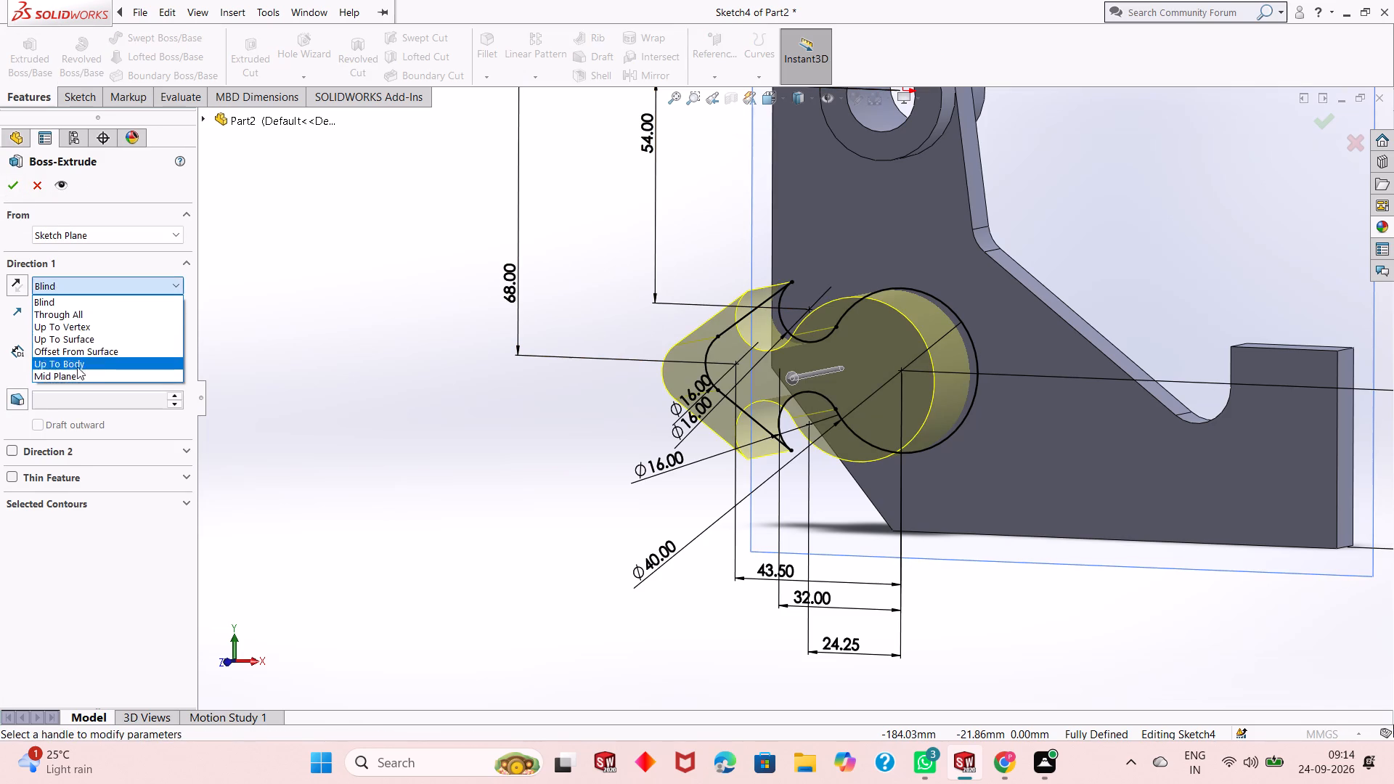
click(79, 378)
click(12, 192)
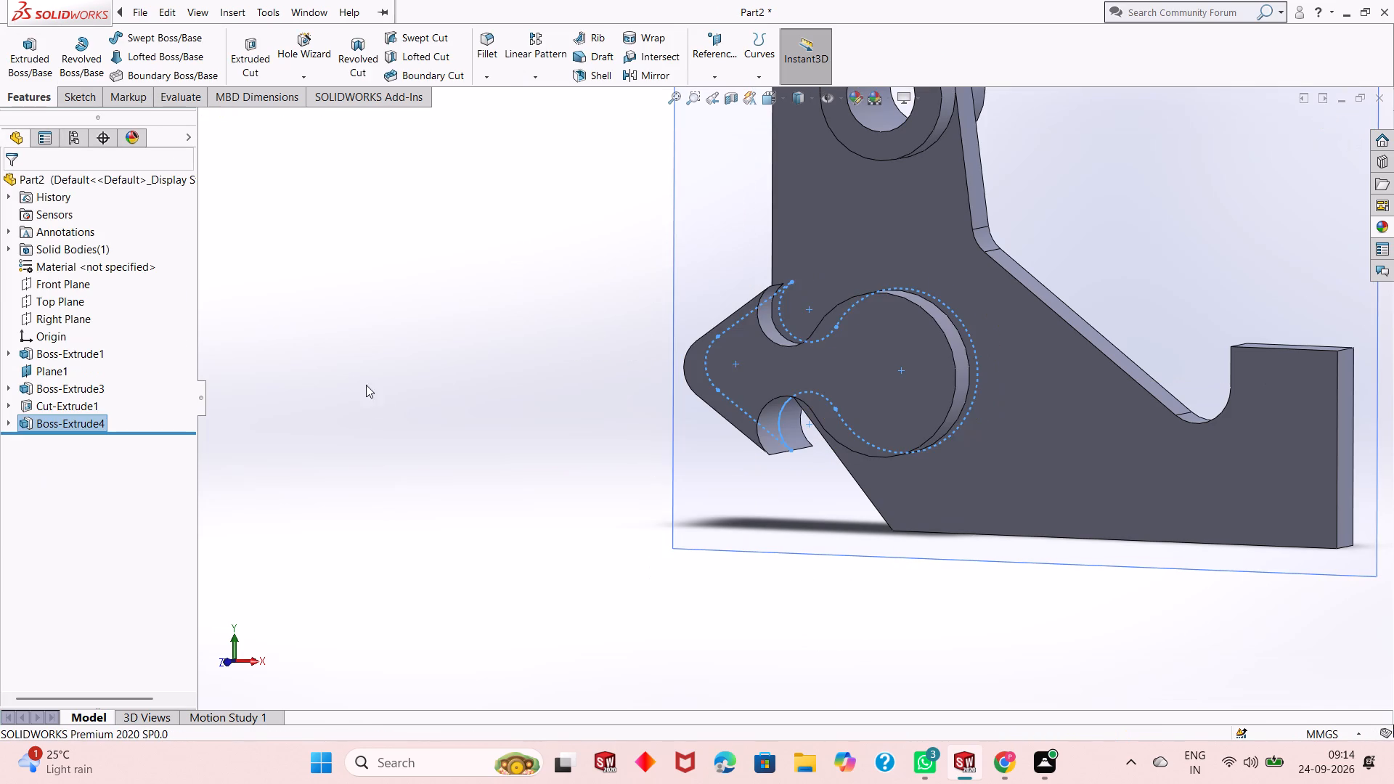
click(417, 435)
Examine the newly extruded hook-shaped boss and its fit on the bracket from several angles.
middle_drag(741, 454, 779, 452)
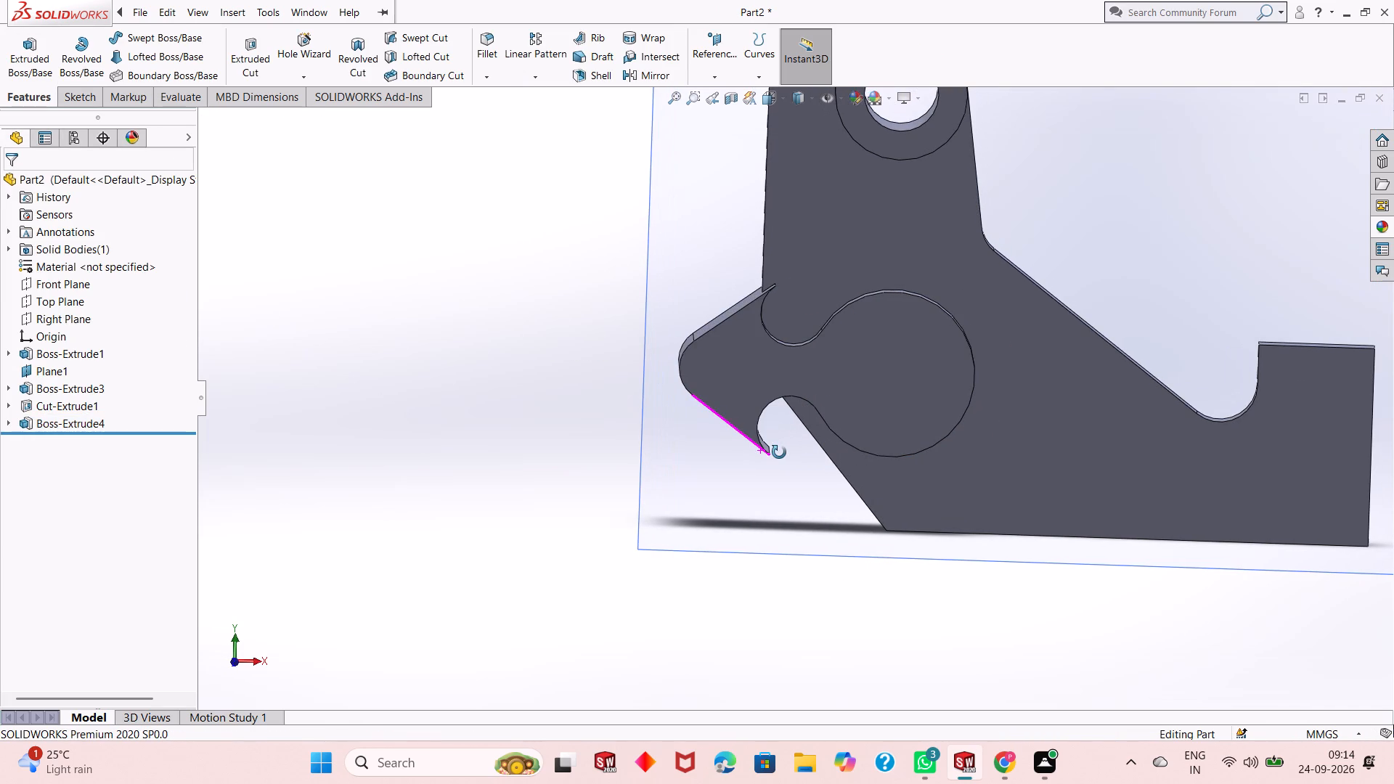
middle_drag(779, 452, 749, 434)
middle_click(749, 434)
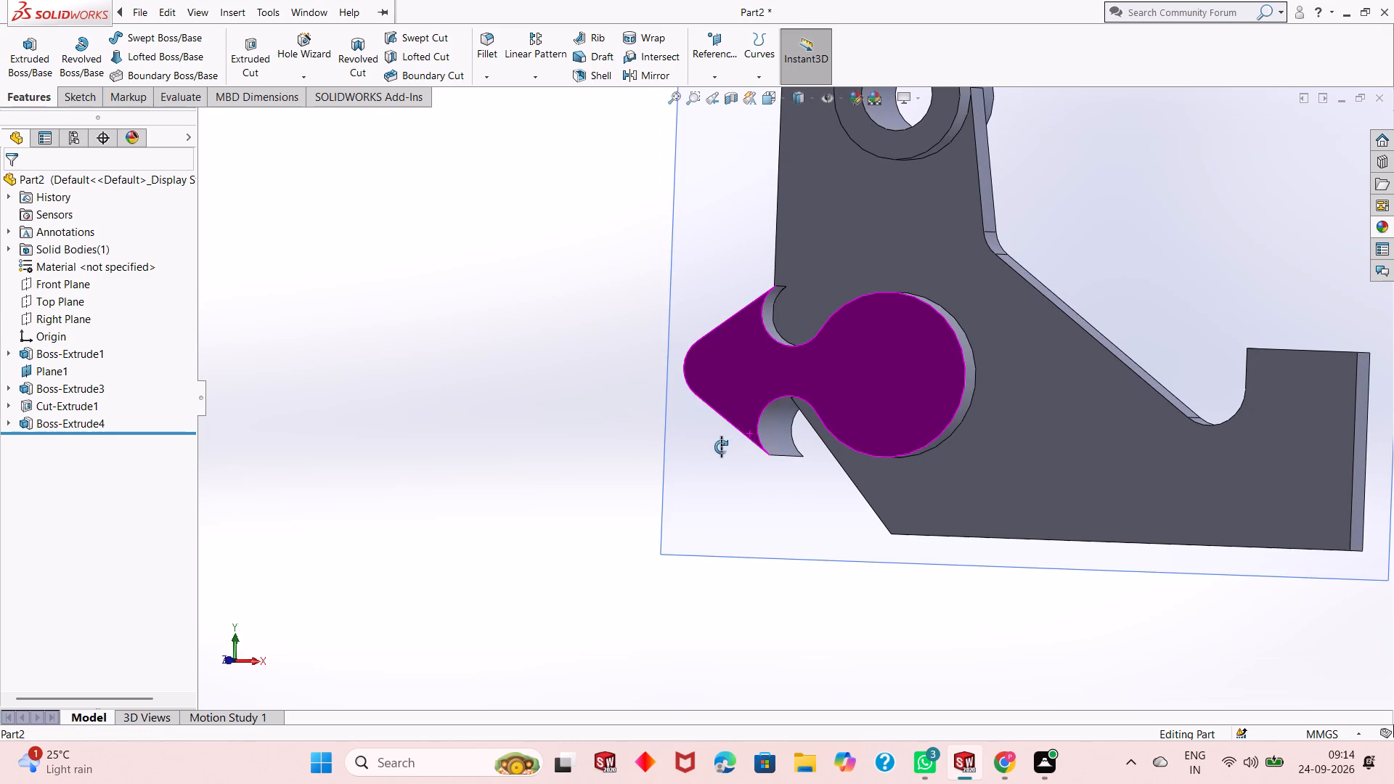
middle_drag(746, 410, 704, 484)
click(380, 363)
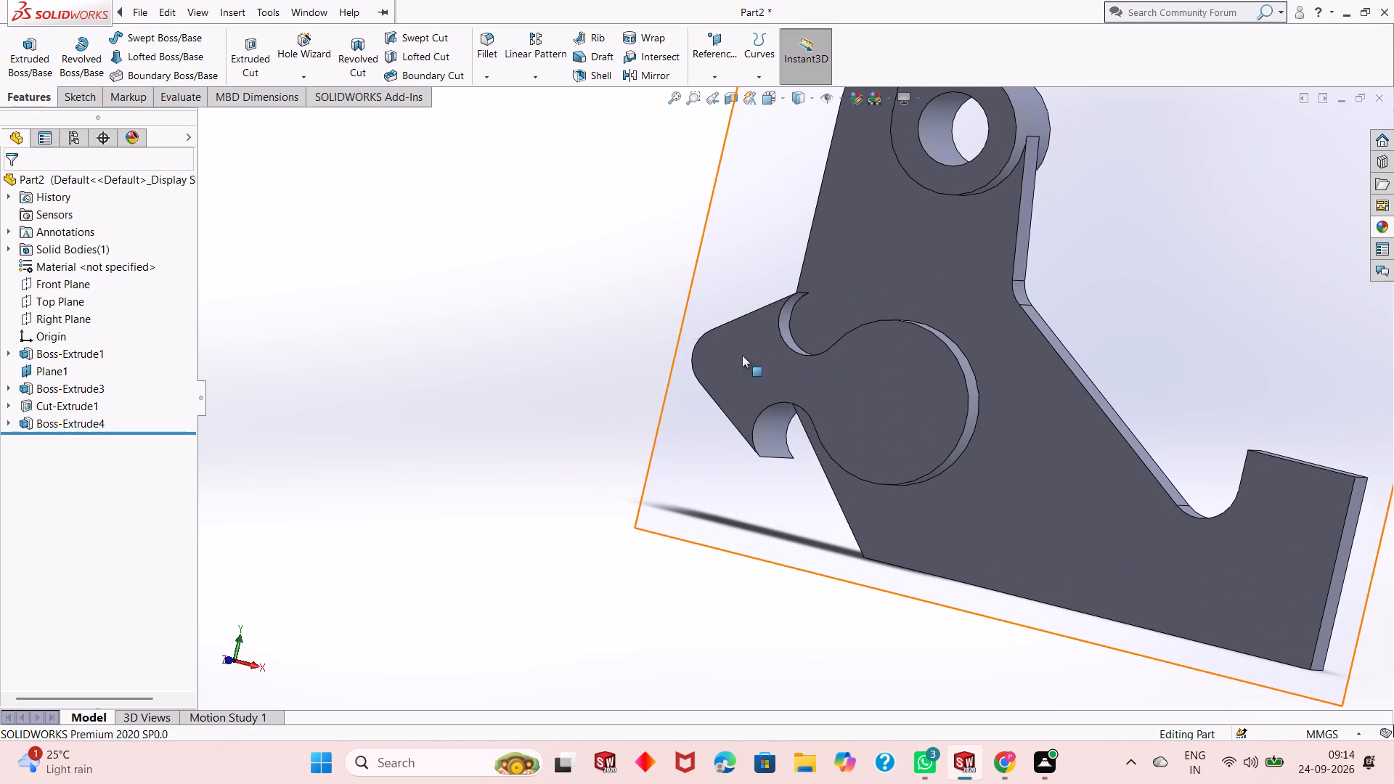
middle_drag(795, 352, 817, 314)
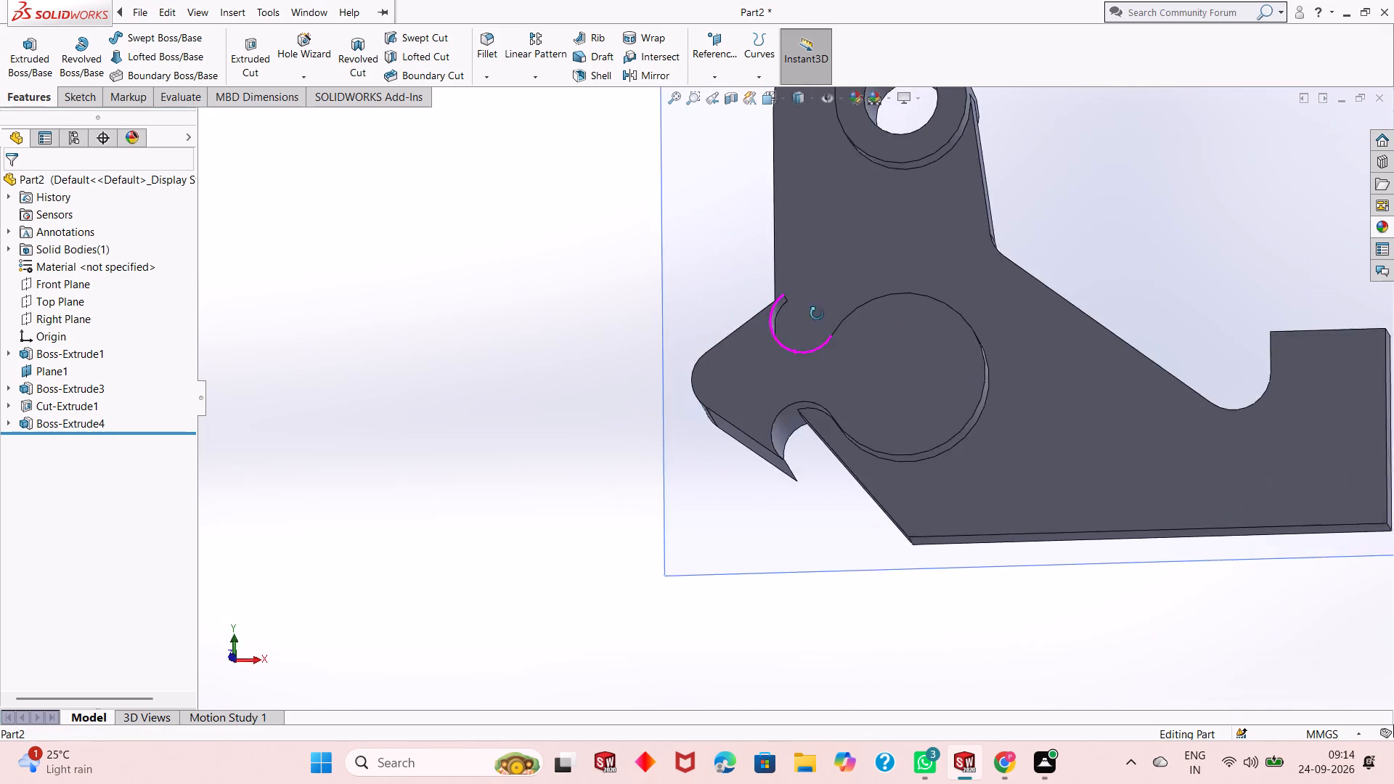
middle_drag(817, 314, 741, 400)
scroll(778, 354, up, 3)
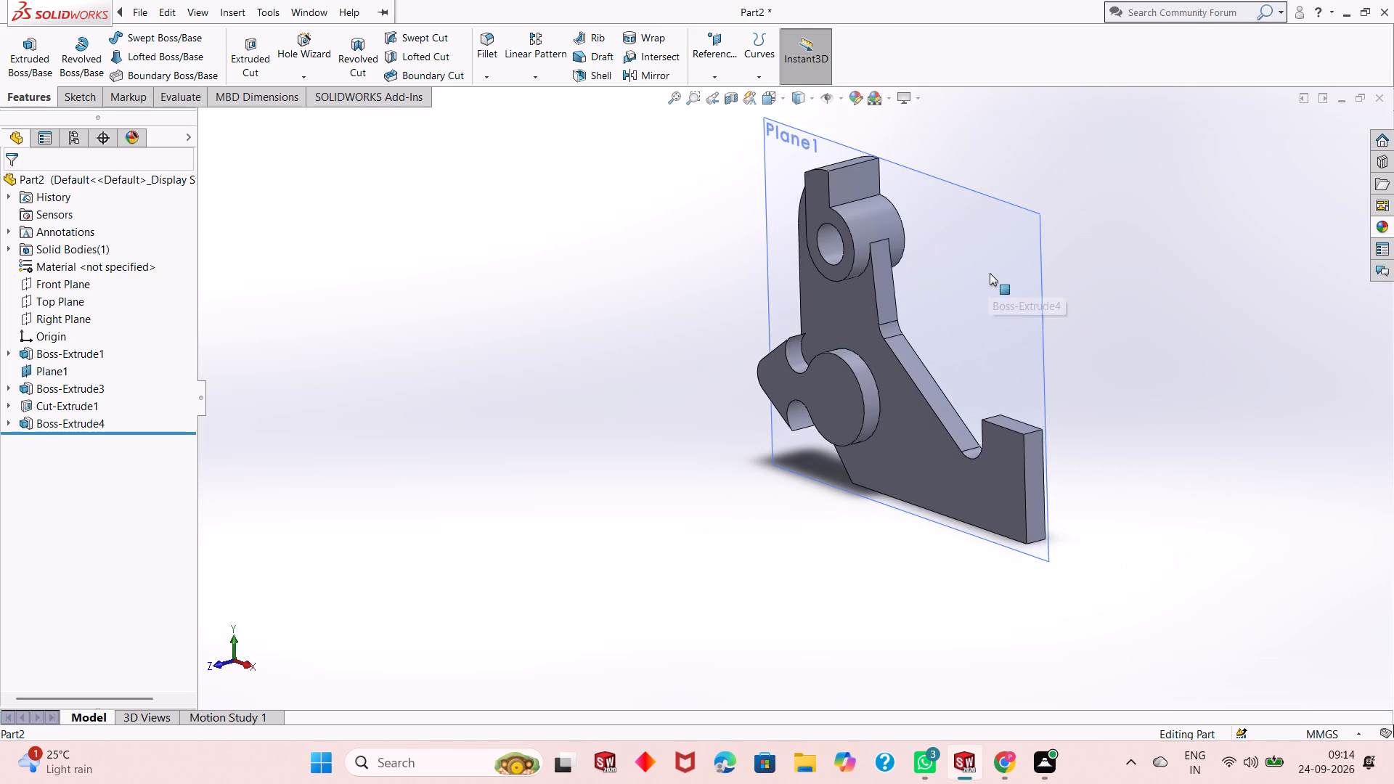
scroll(953, 318, up, 1)
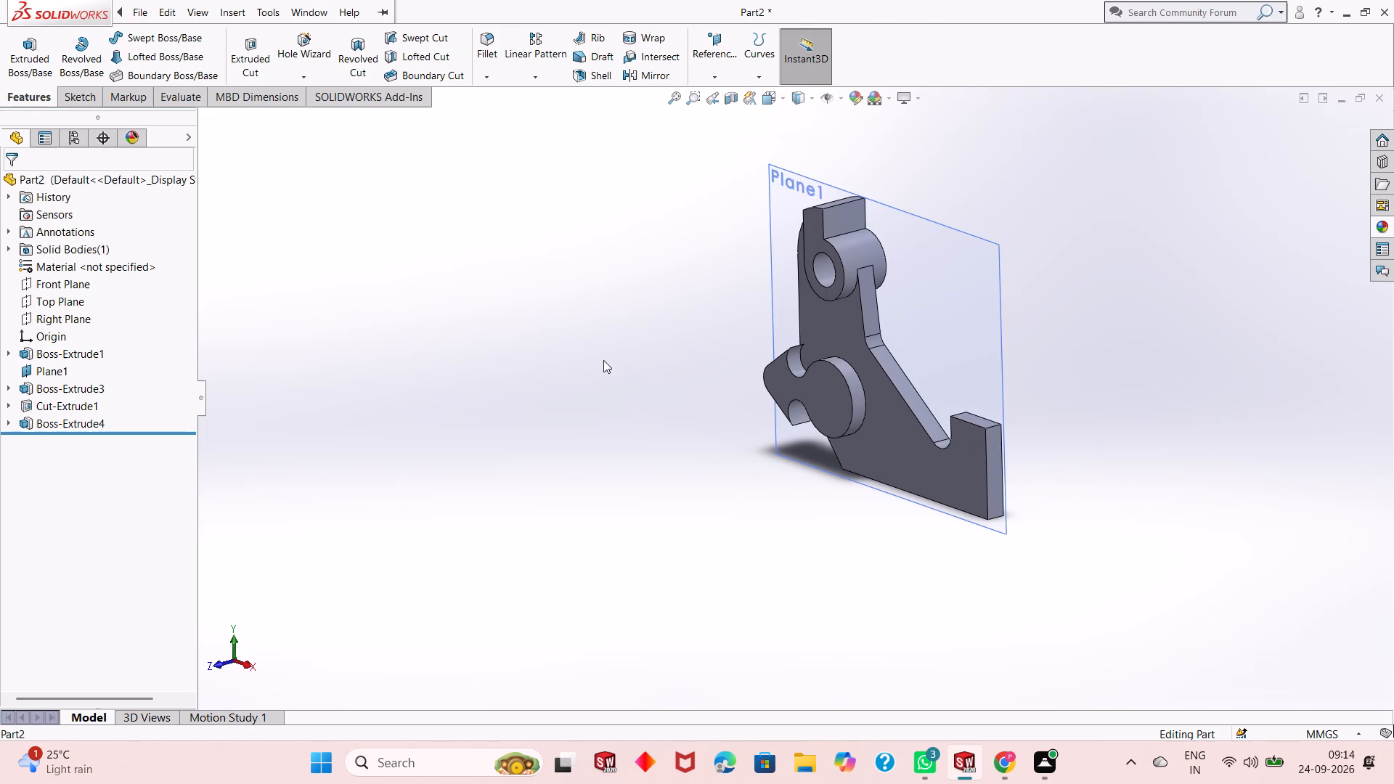
click(603, 360)
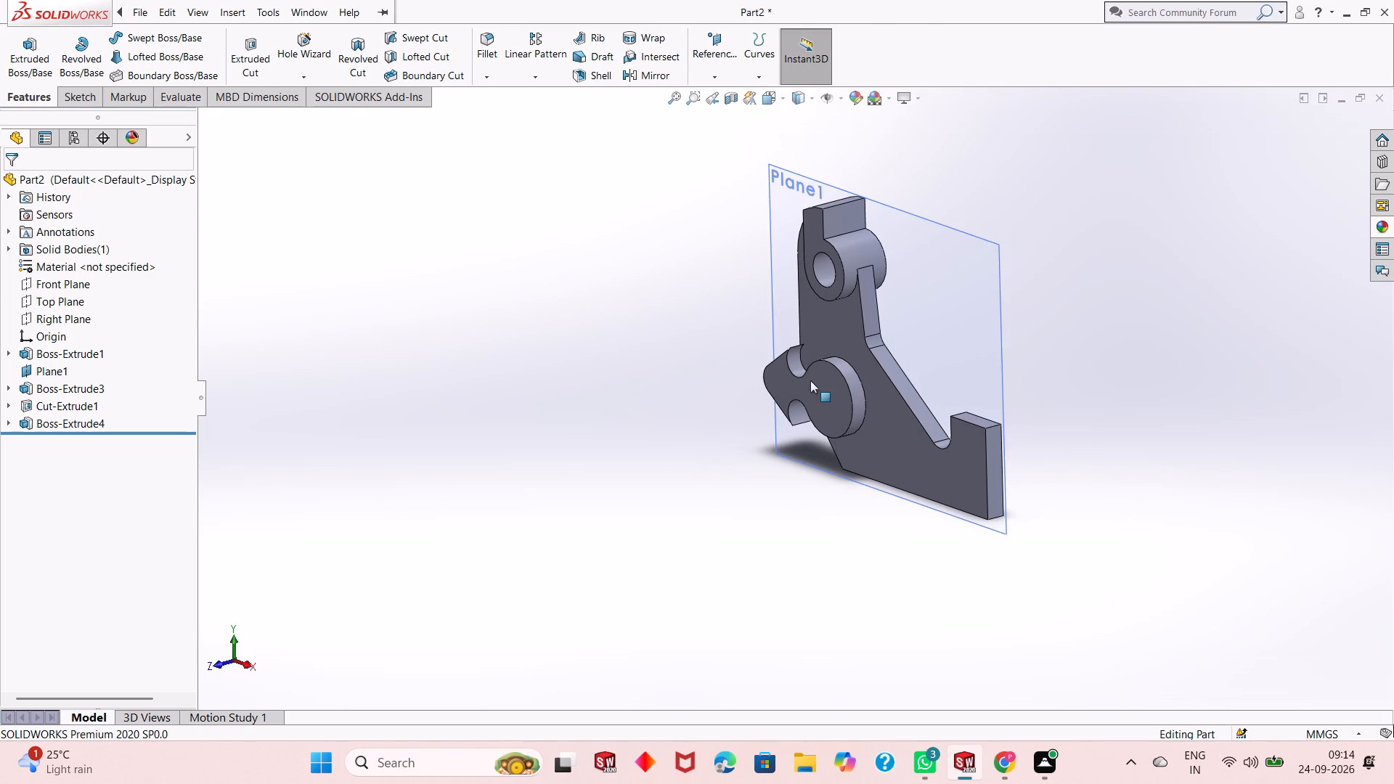
Start a sketch on the new boss's front face and draw a circle about 21 mm in diameter, concentric with its round end.
click(828, 396)
click(897, 356)
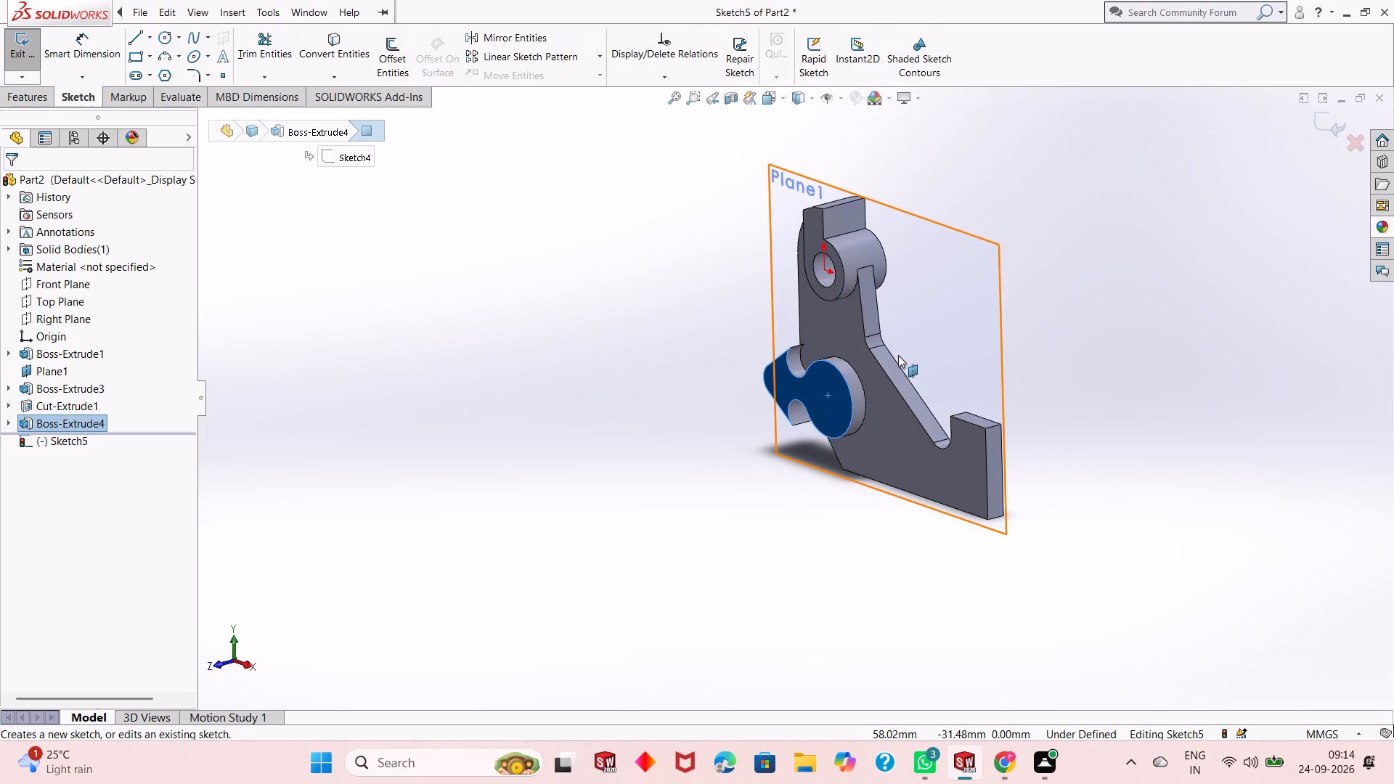
key(ctrl+8)
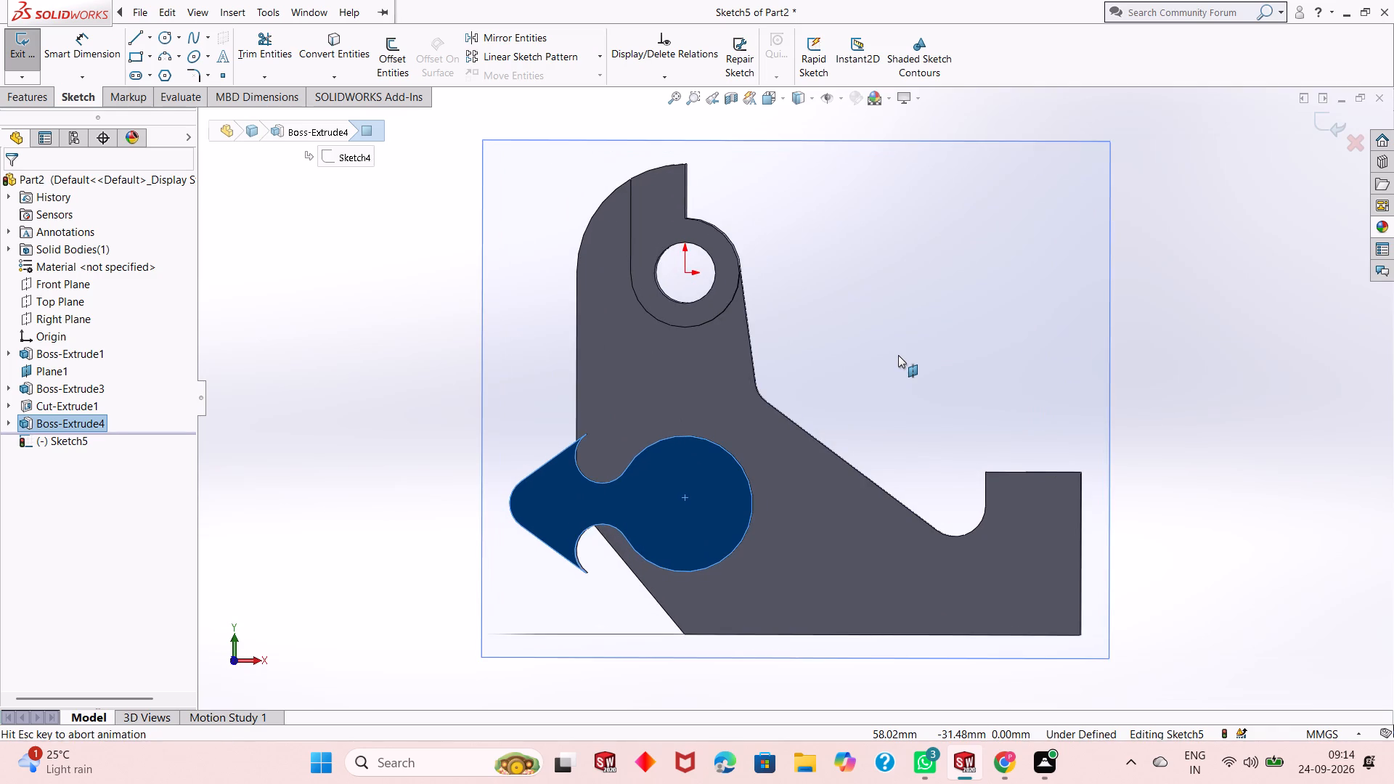
key(Escape)
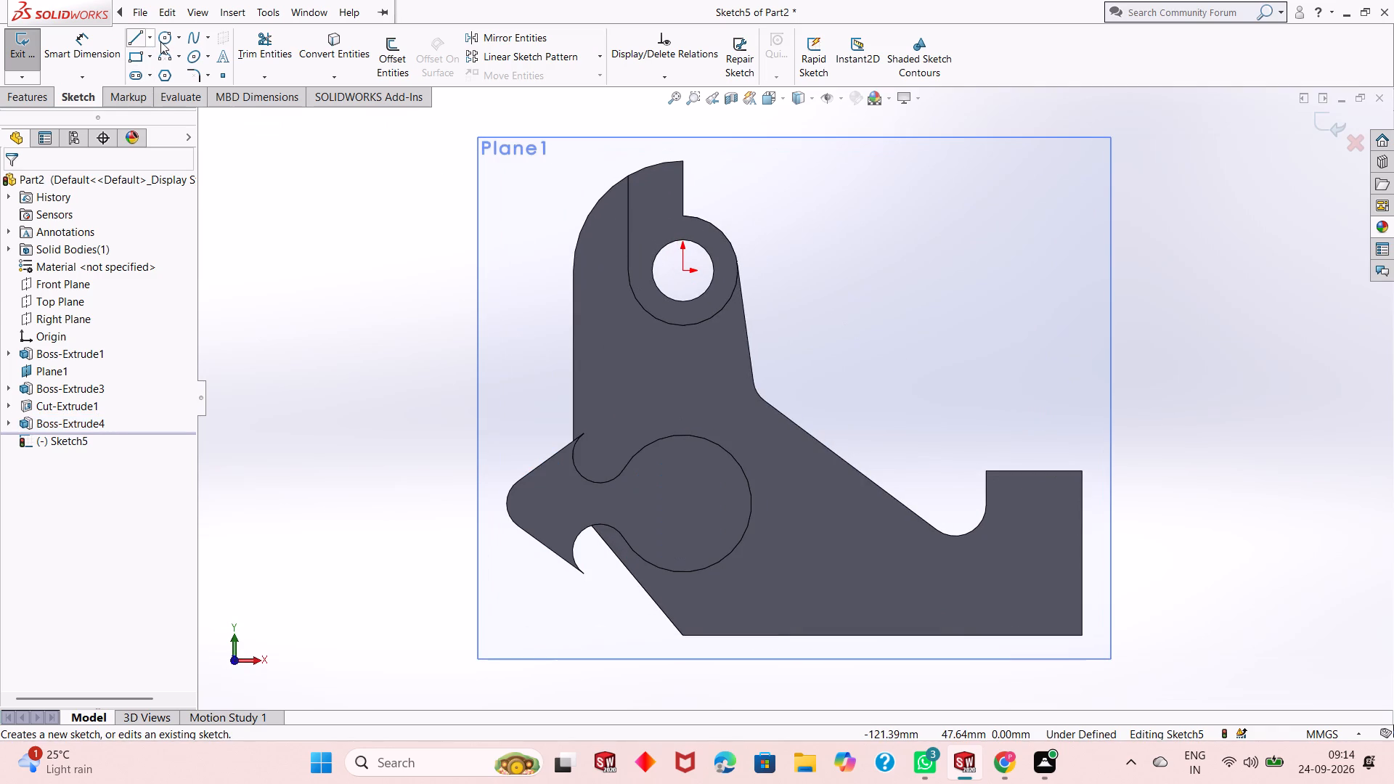
click(162, 41)
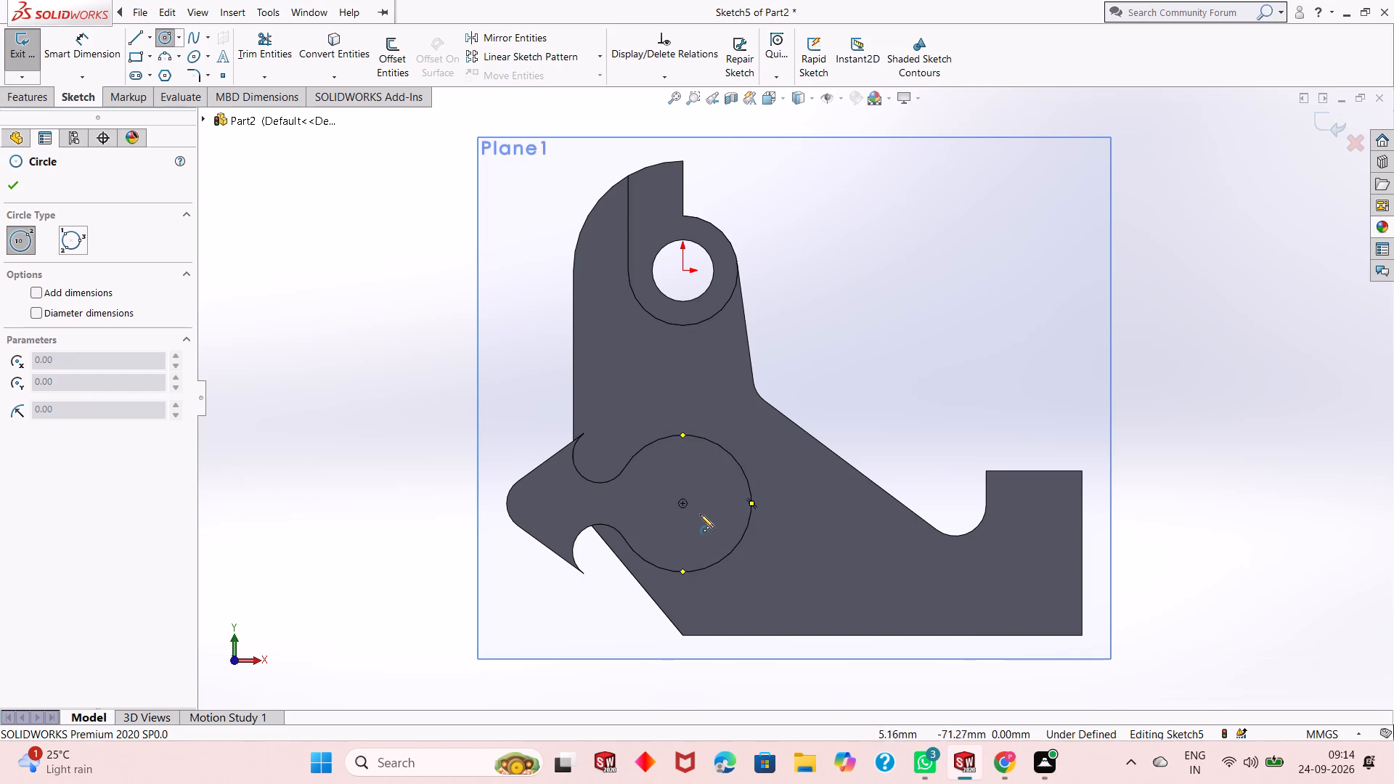
click(684, 503)
click(698, 471)
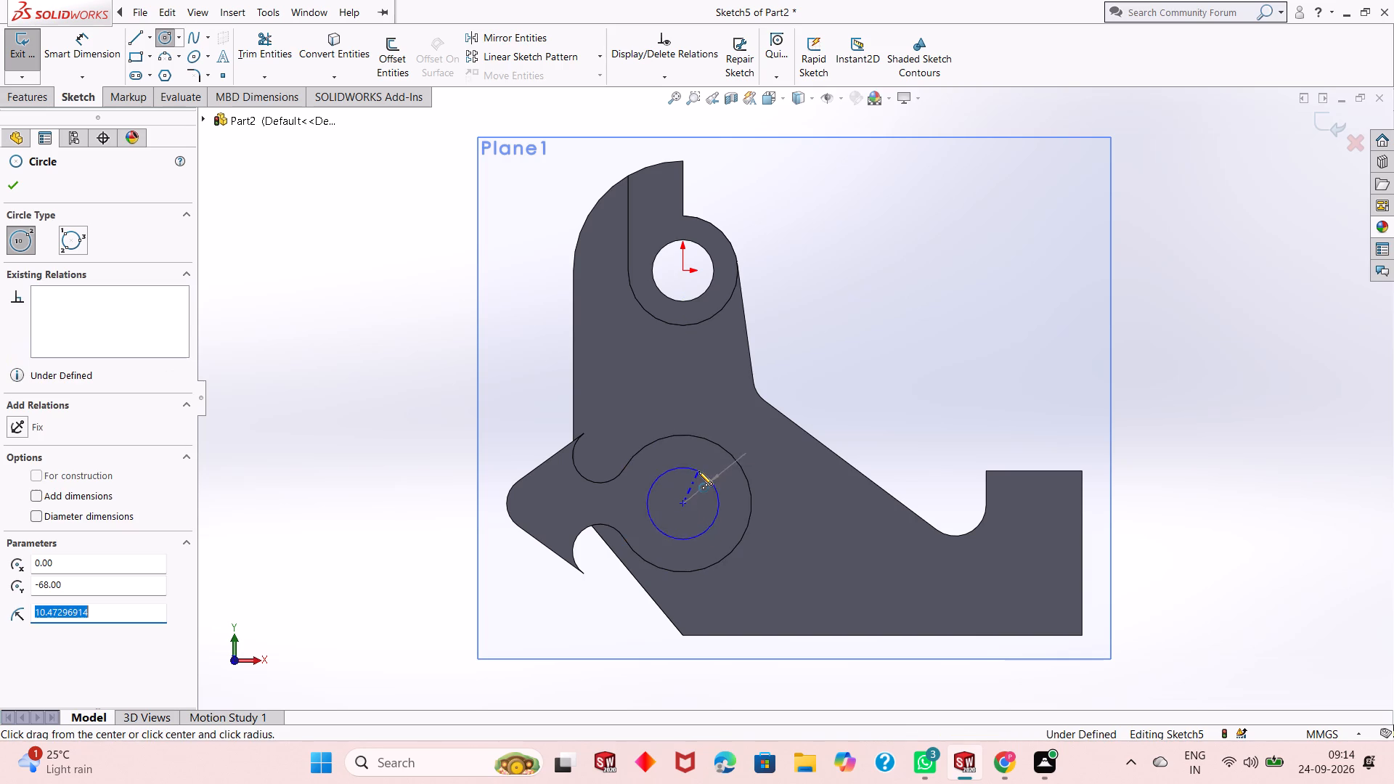
right_click(291, 356)
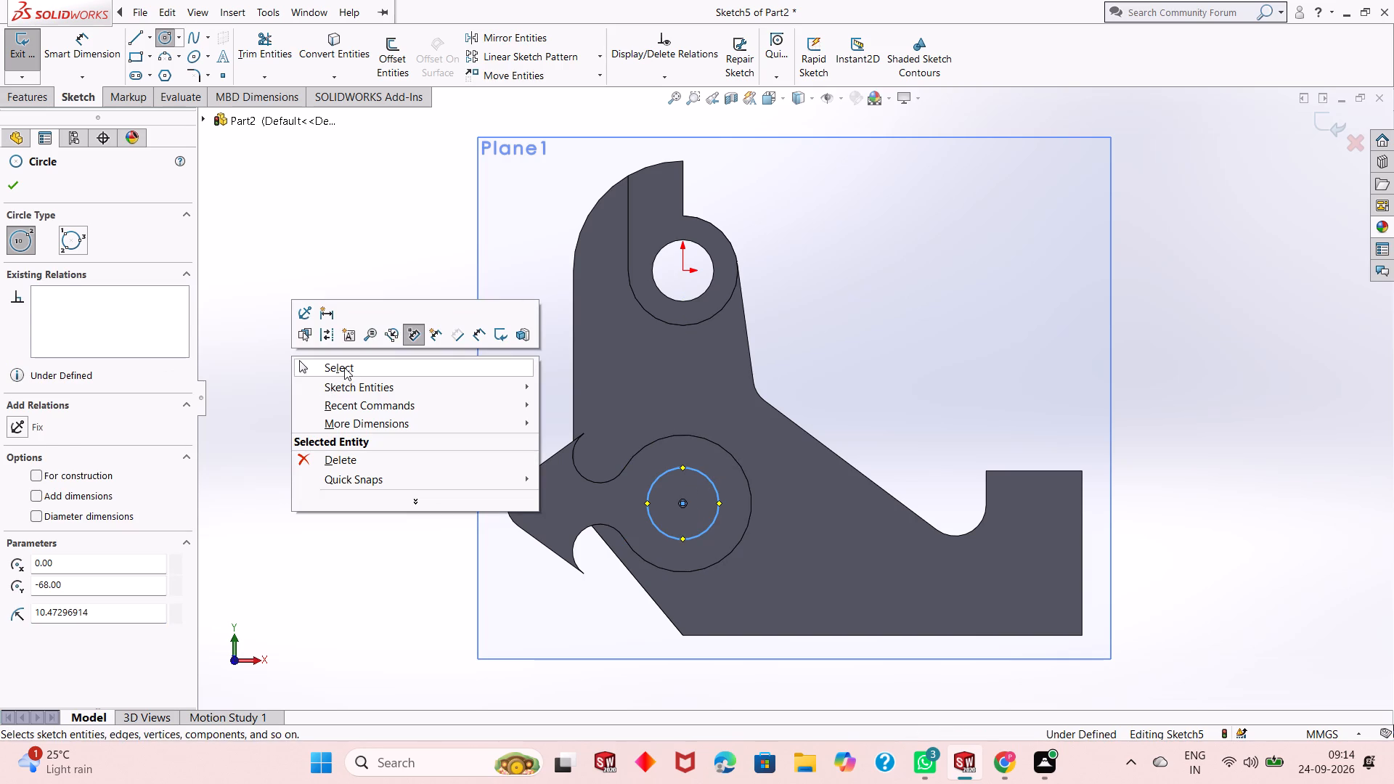
click(344, 367)
Dimension the new circle's diameter as 20 mm.
click(87, 41)
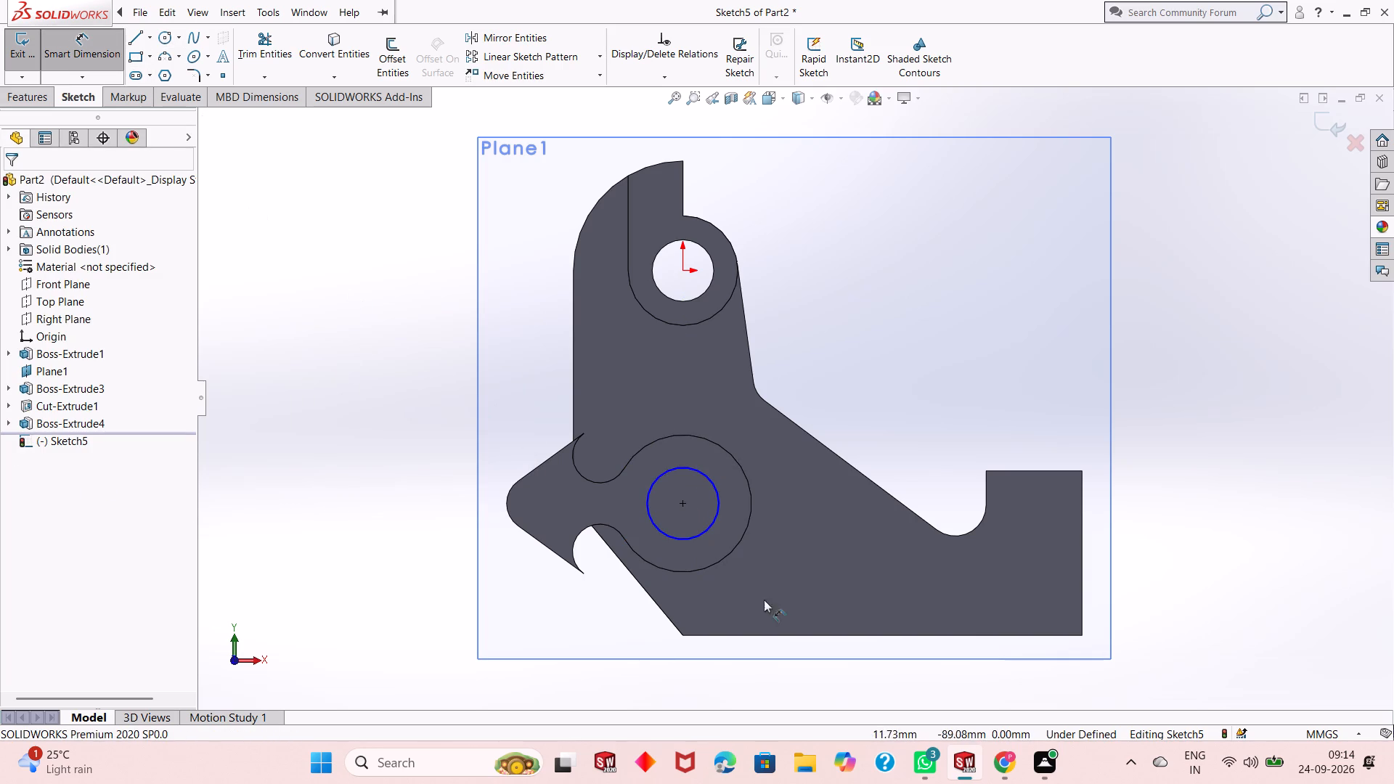
click(693, 536)
click(414, 610)
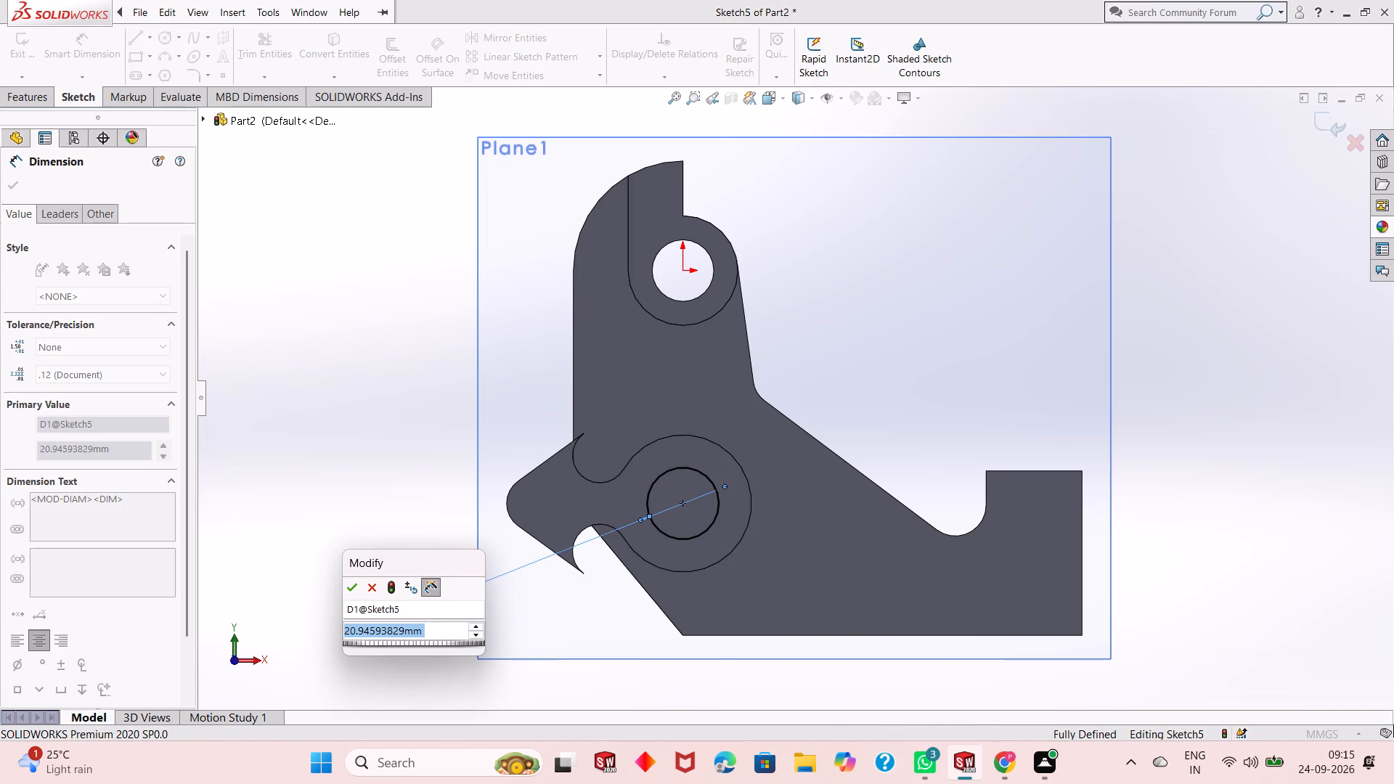
text(20)
key(Return)
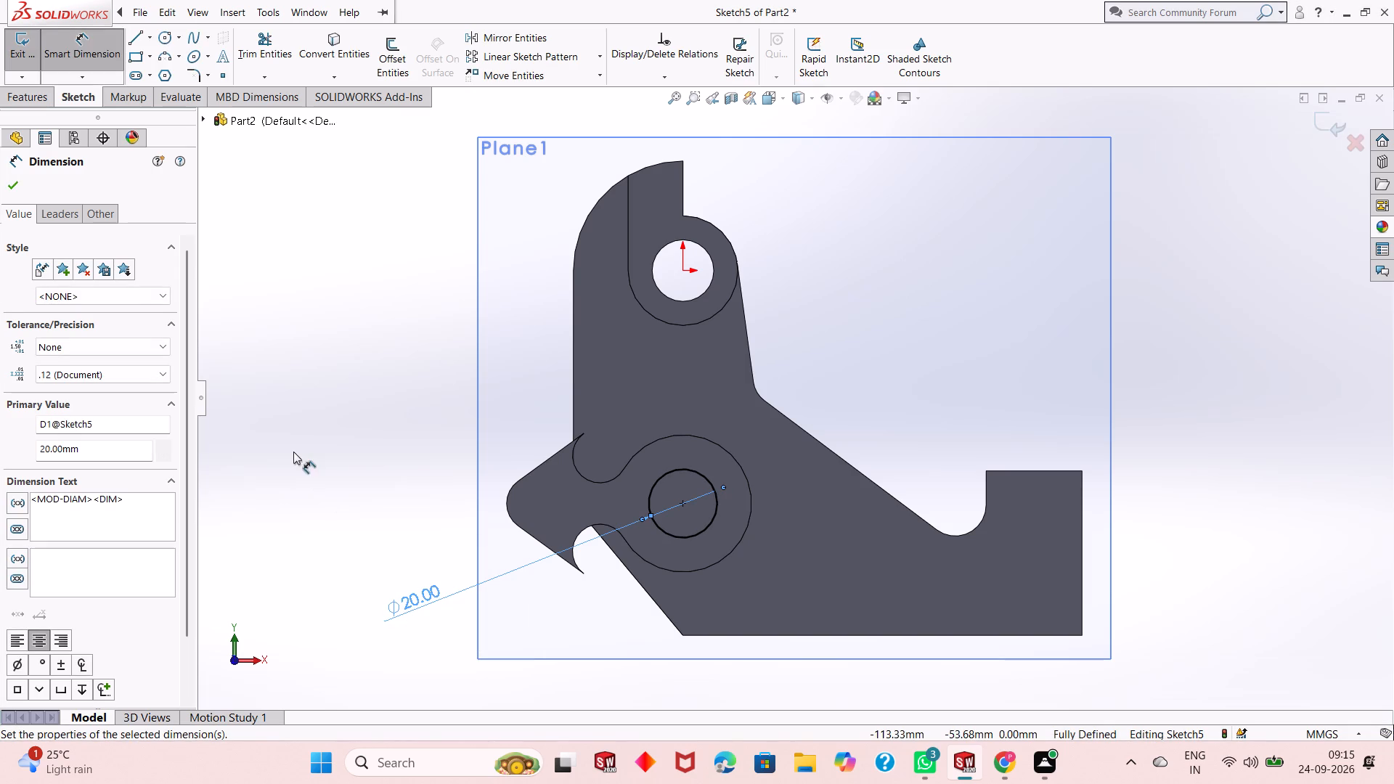
right_click(293, 452)
click(318, 498)
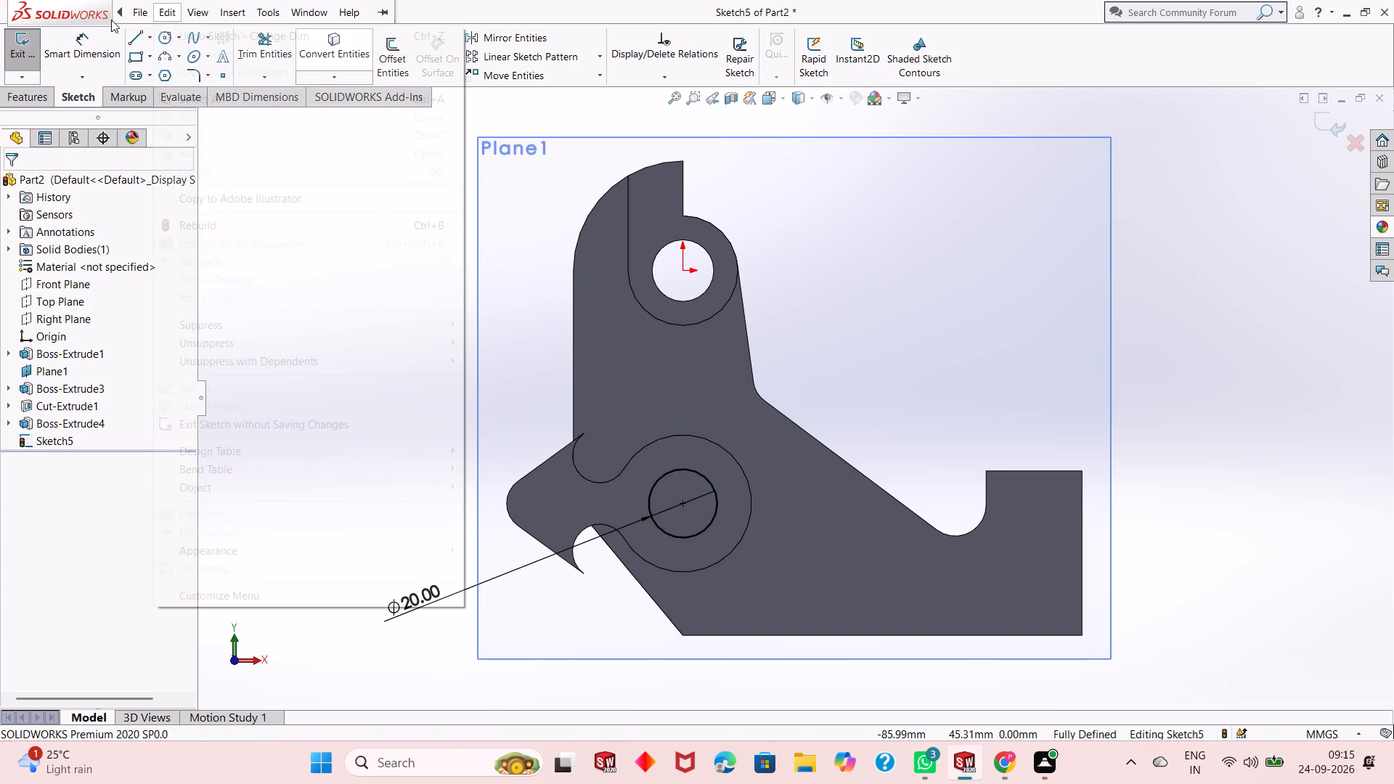
Cut the 20 mm circle through the boss as a Blind extruded cut 27 mm deep.
click(20, 99)
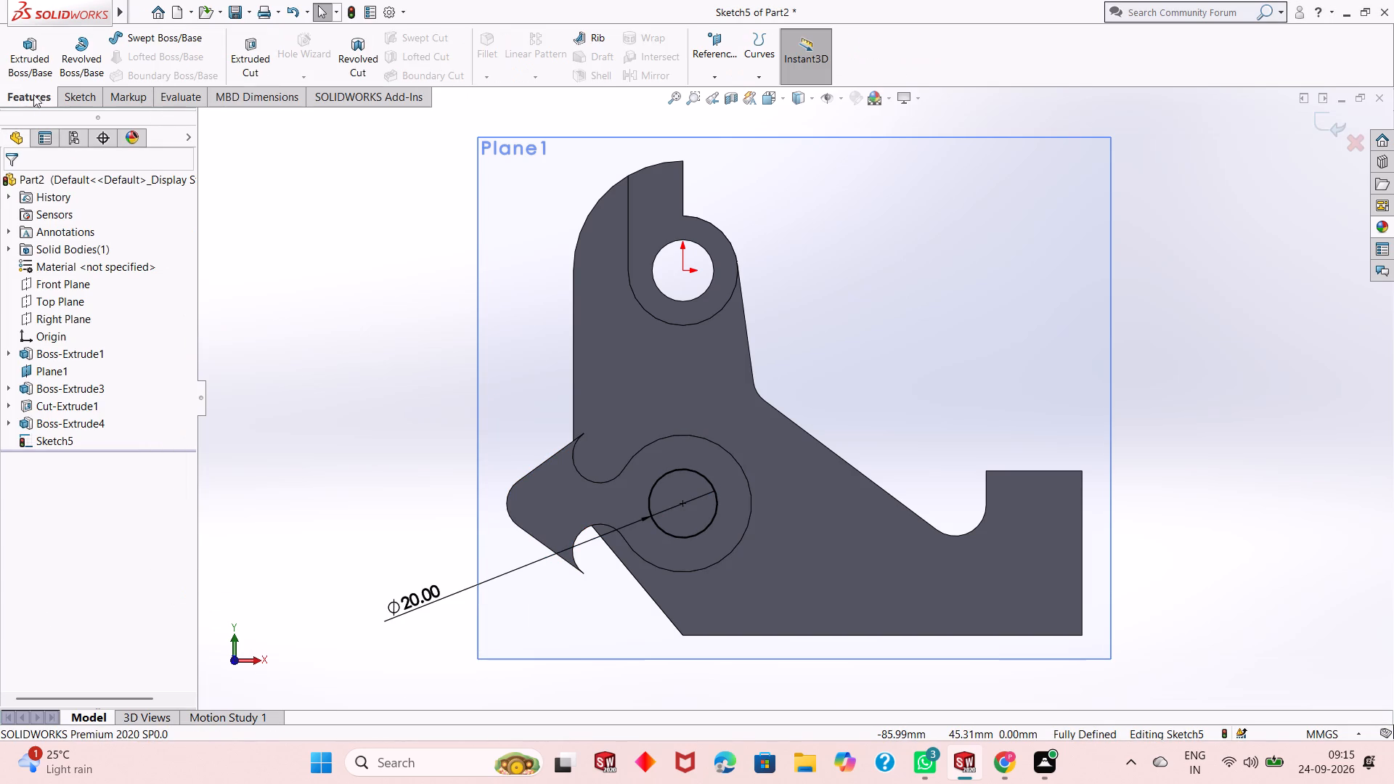
click(244, 58)
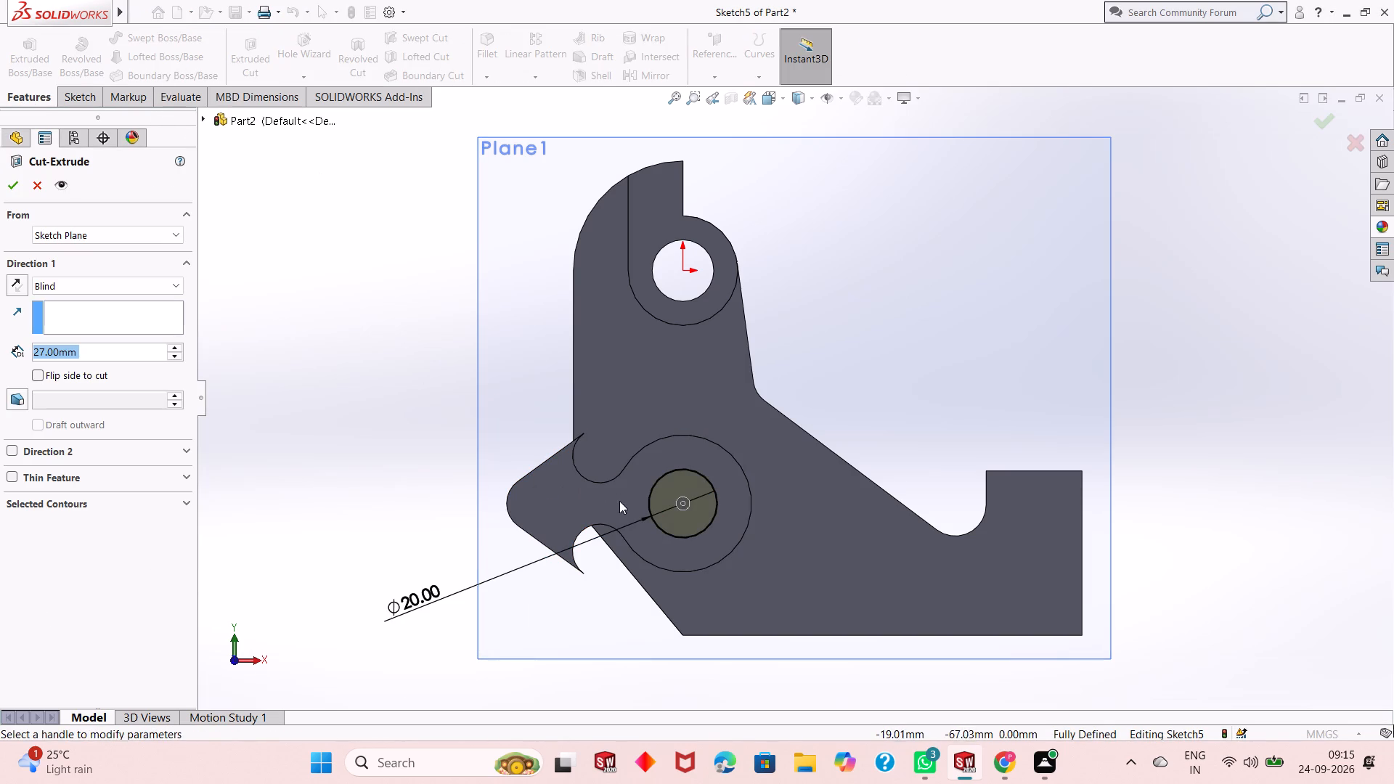
middle_drag(619, 502, 515, 534)
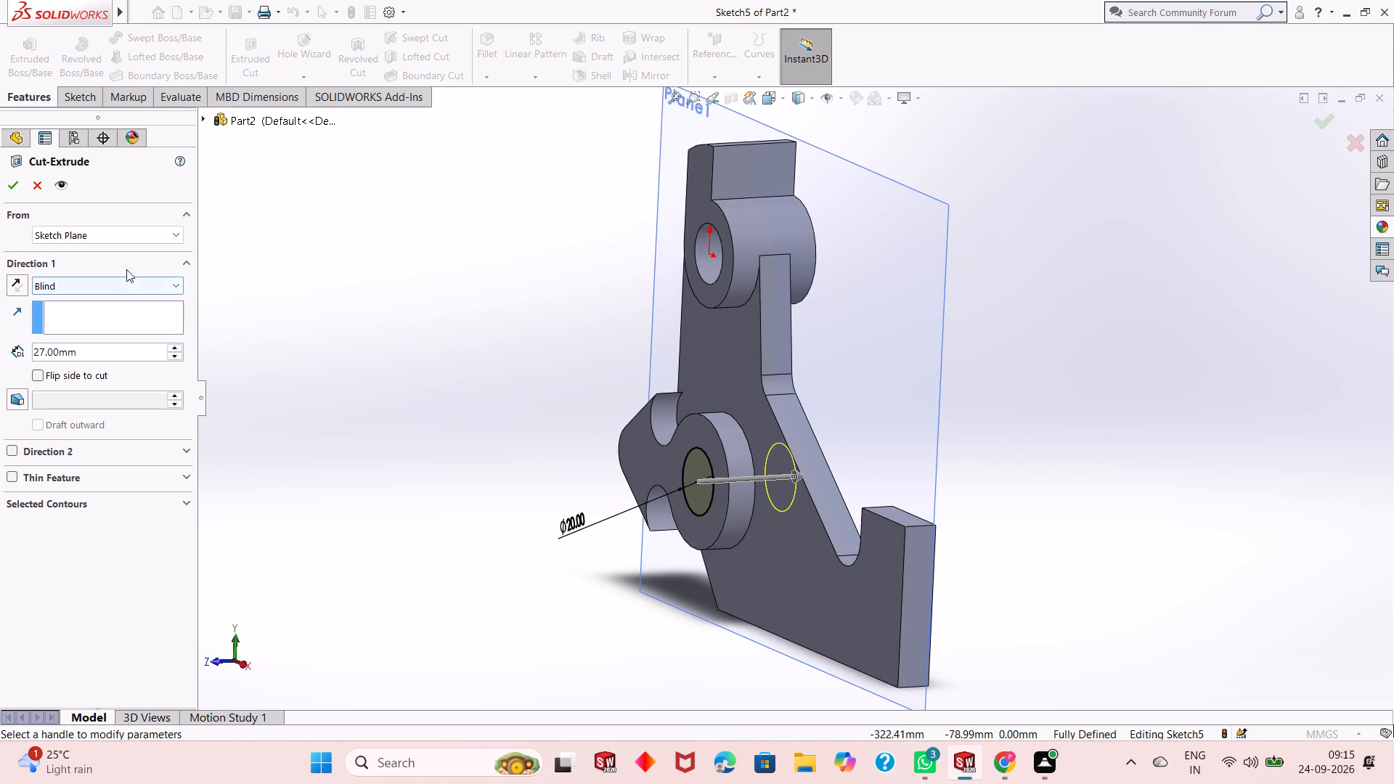
click(9, 187)
click(370, 359)
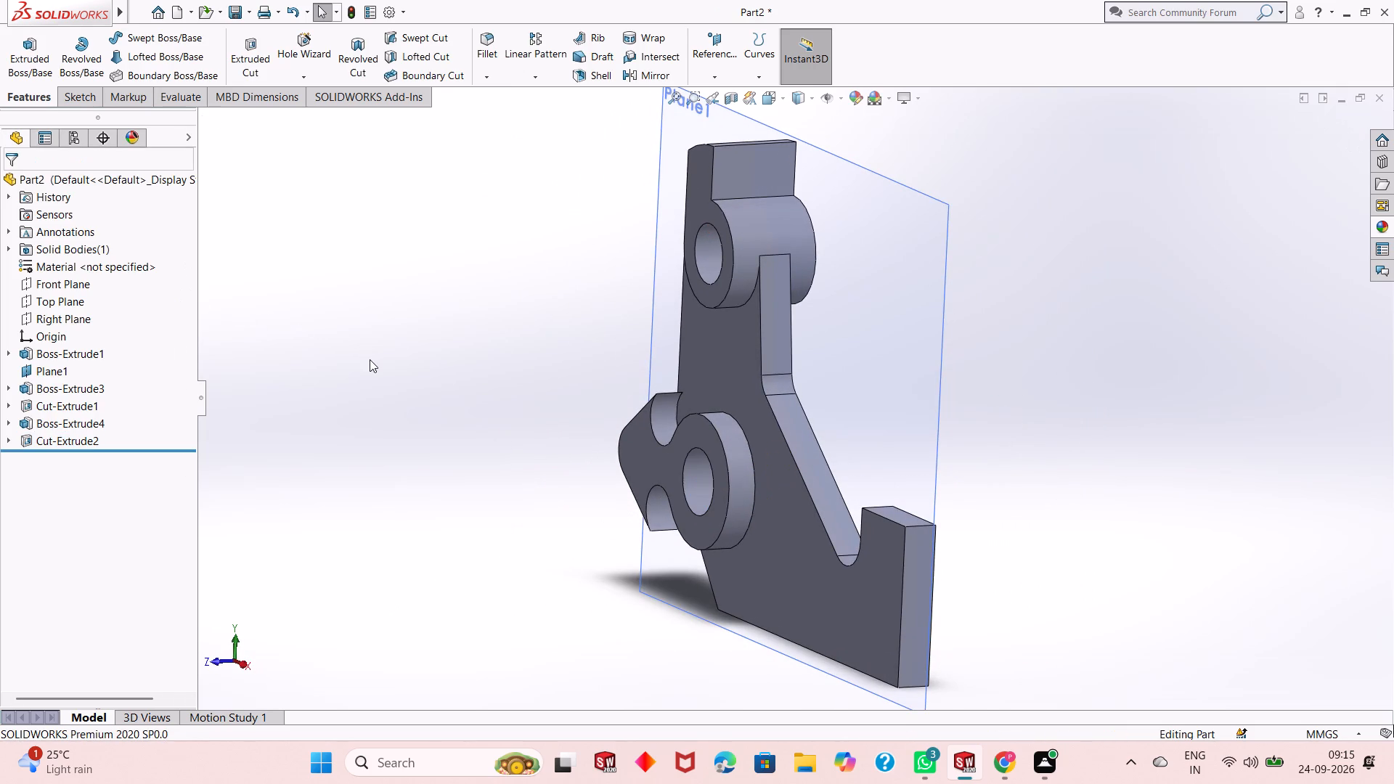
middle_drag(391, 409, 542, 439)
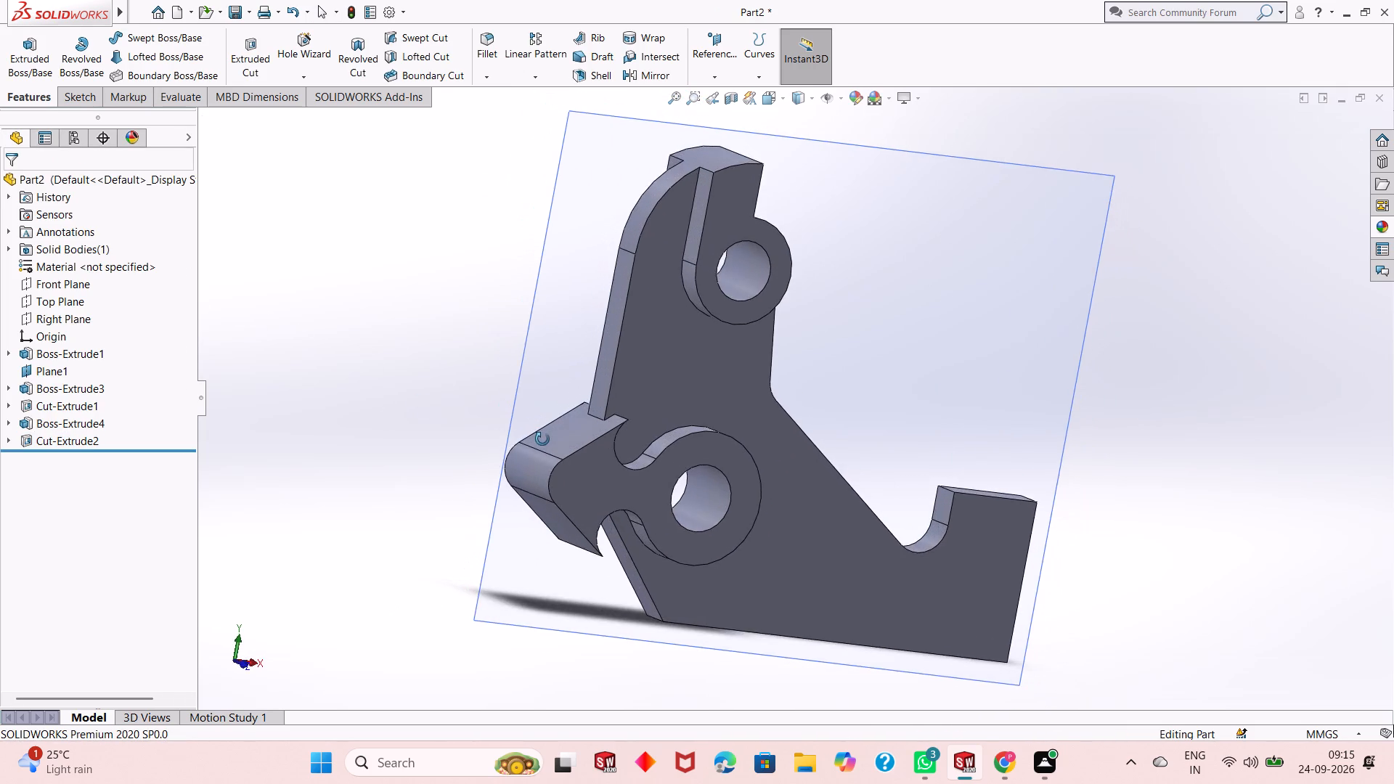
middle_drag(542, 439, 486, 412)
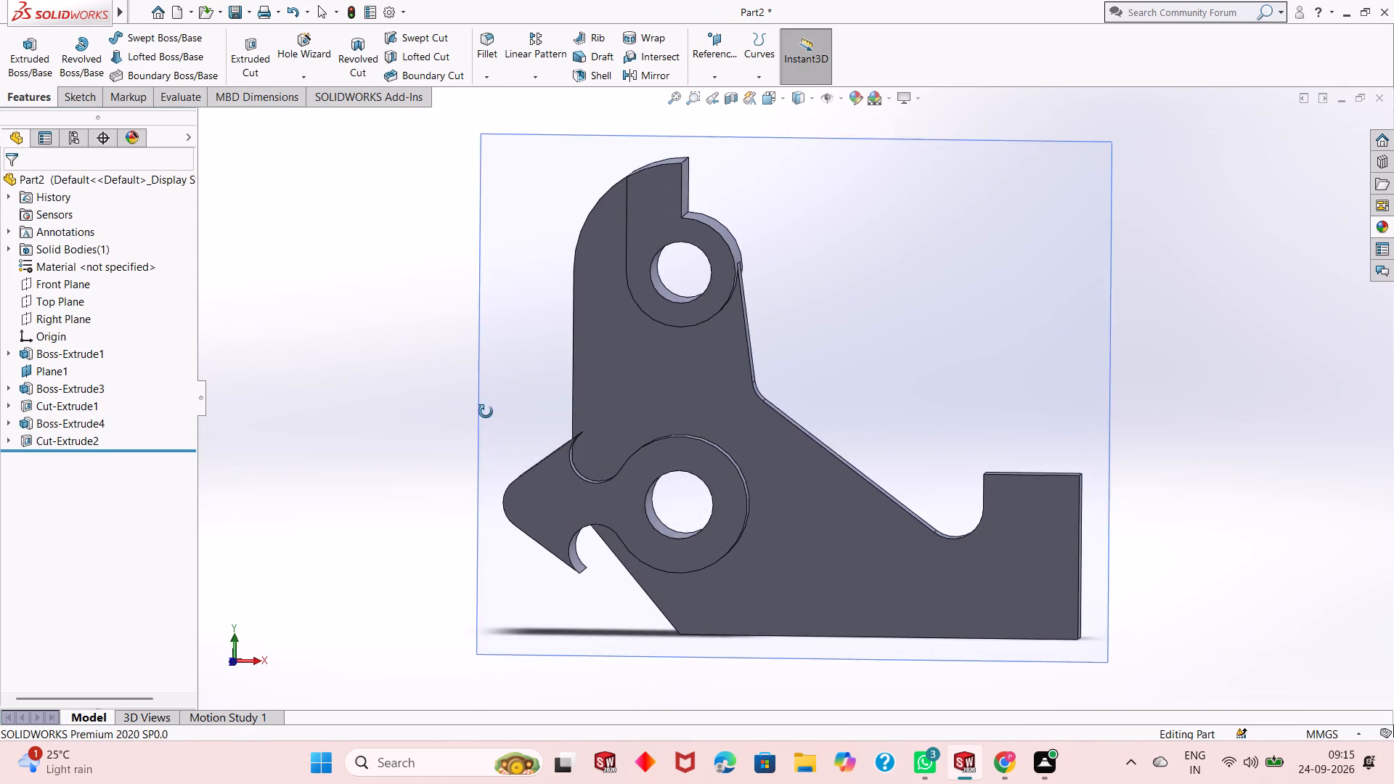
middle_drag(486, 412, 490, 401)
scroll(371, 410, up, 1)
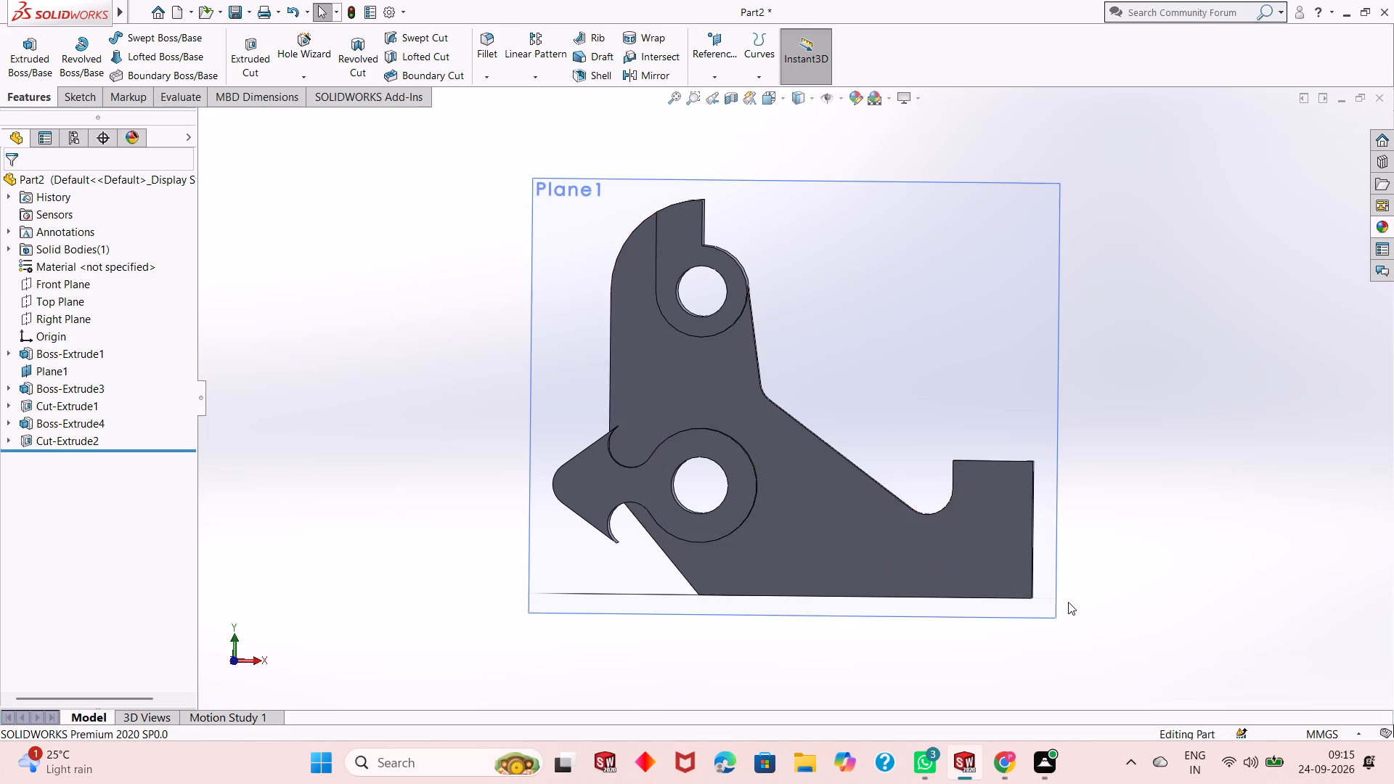
Start a sketch on Plane1 and draw a circle about 21 mm in diameter, centred above the midpoint of the raised end's top edge.
scroll(1068, 602, down, 1)
scroll(921, 542, up, 2)
scroll(929, 384, down, 1)
right_click(897, 274)
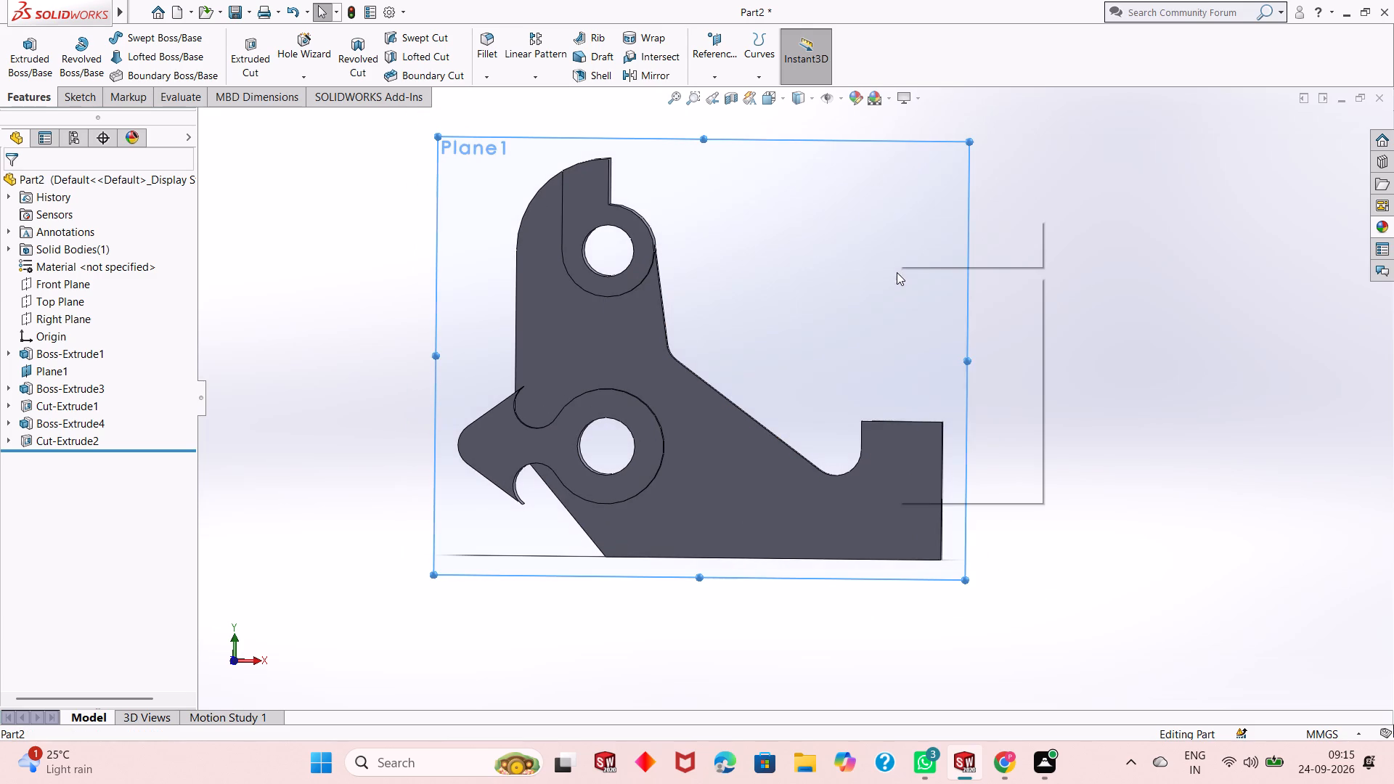
click(930, 258)
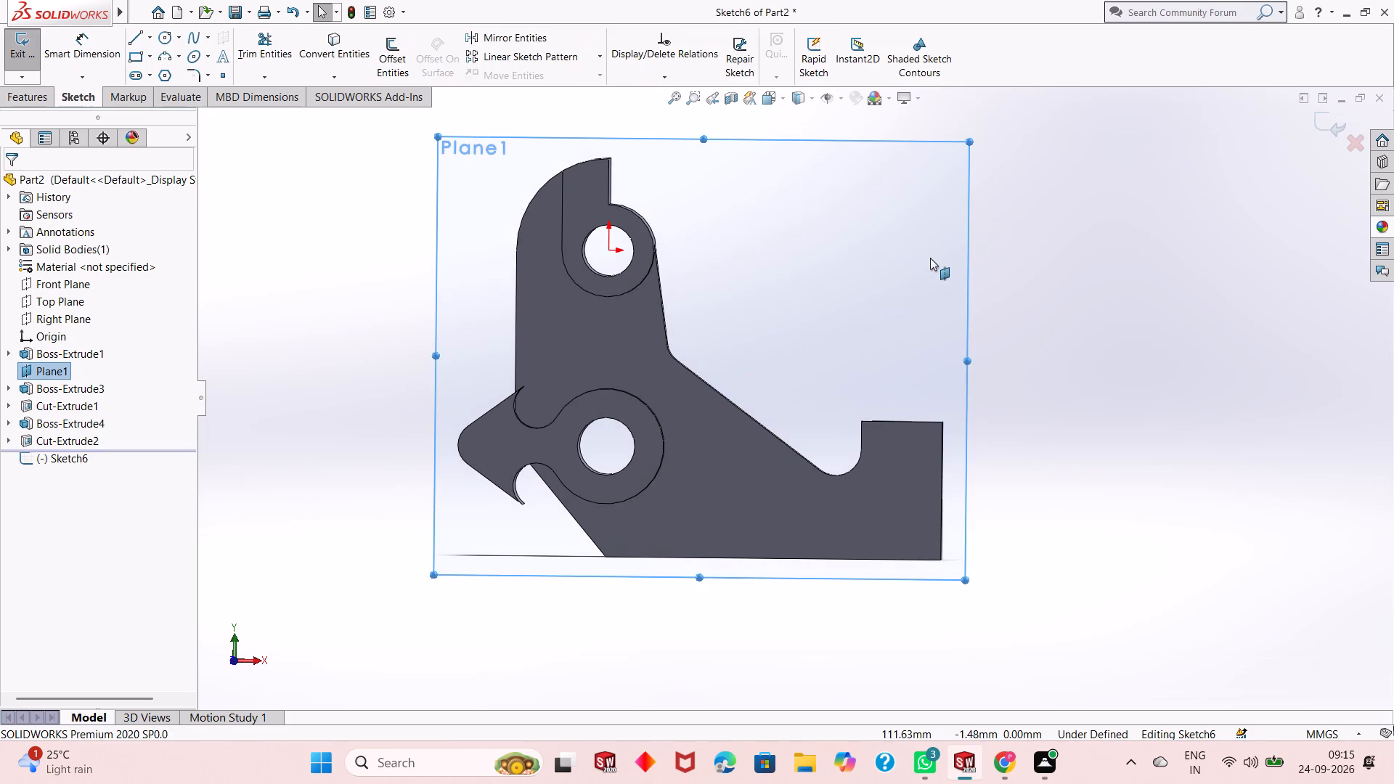
key(ctrl+8)
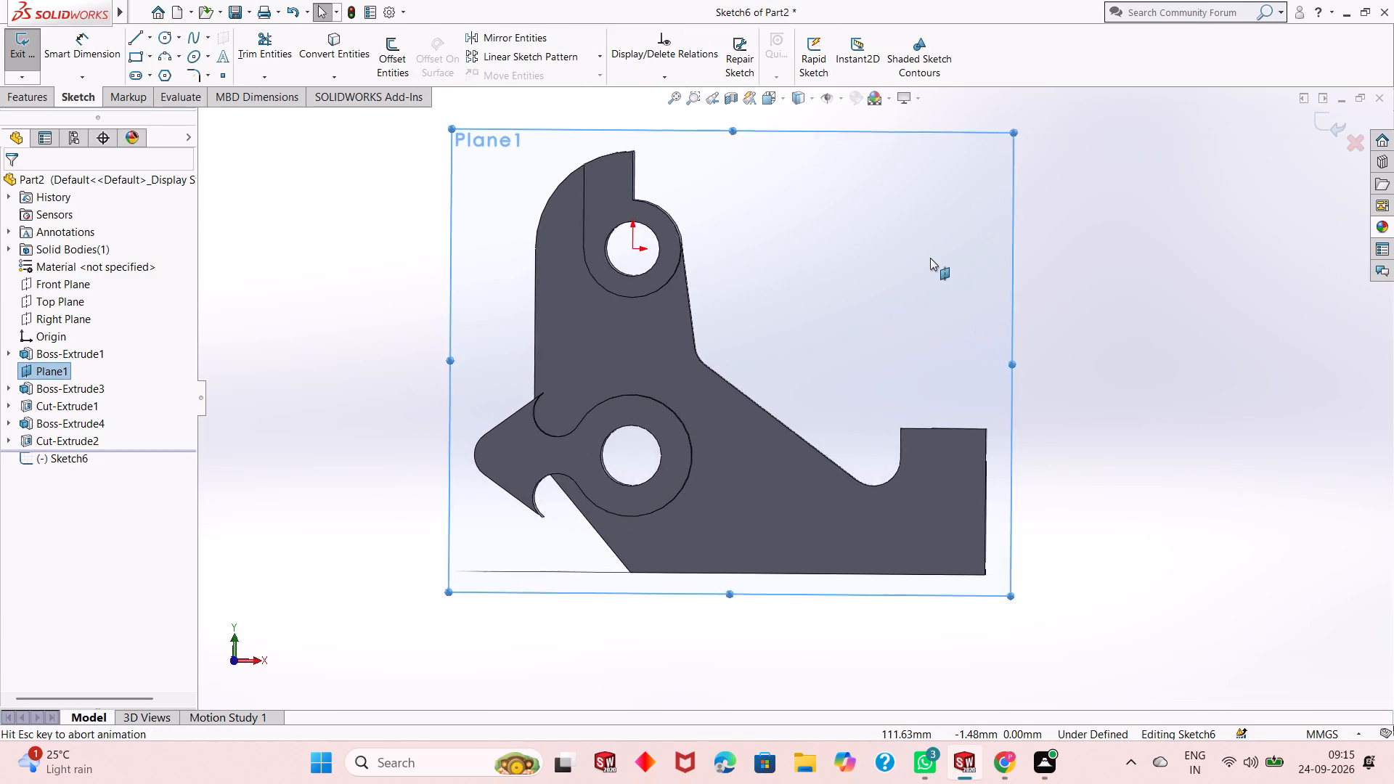
scroll(917, 454, up, 2)
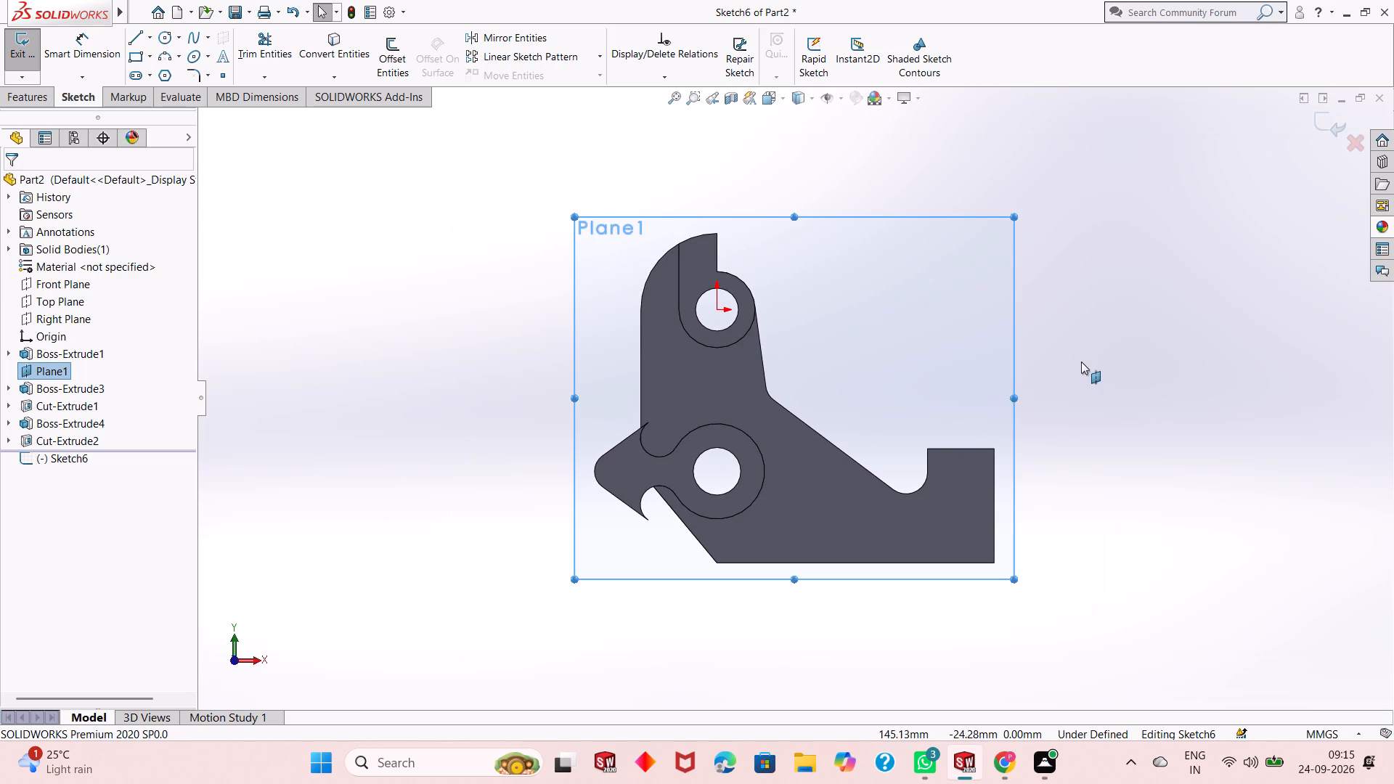
click(1079, 359)
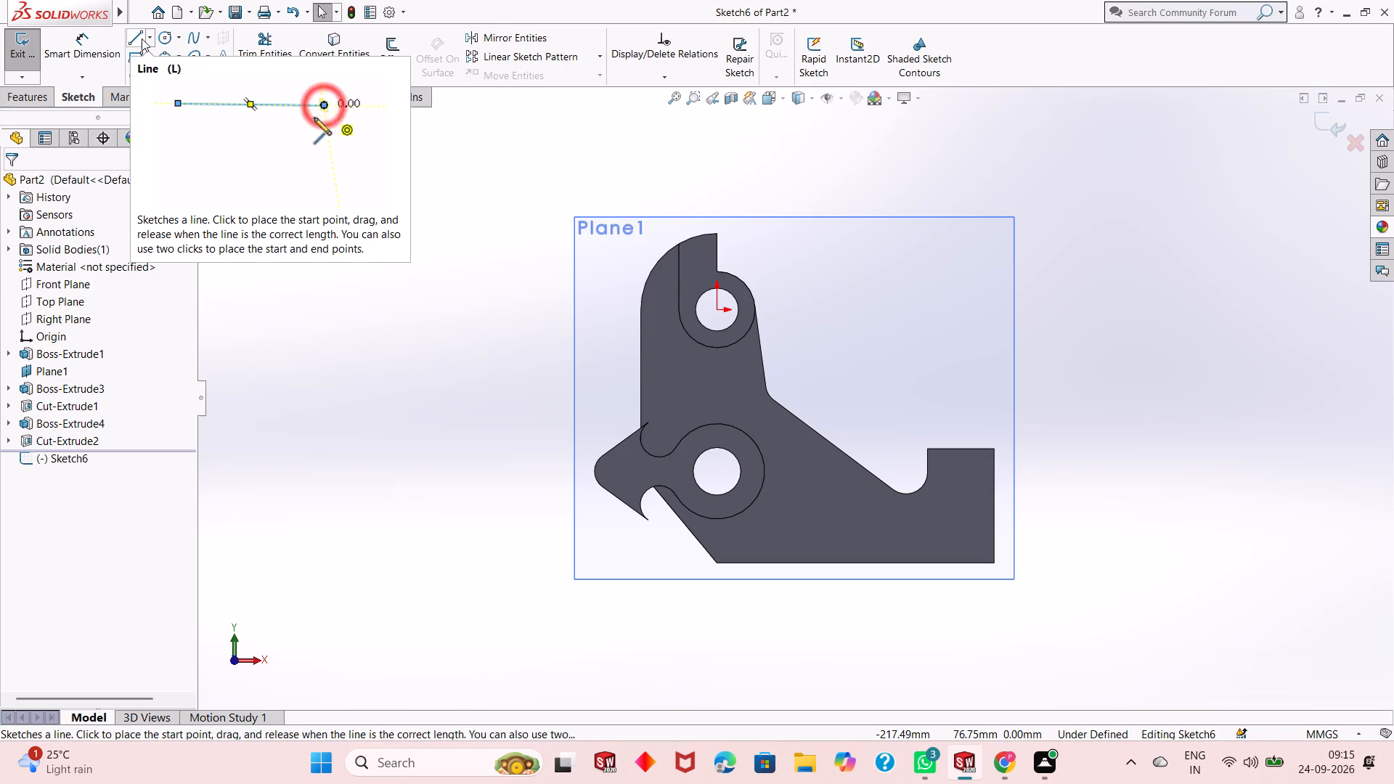
click(165, 38)
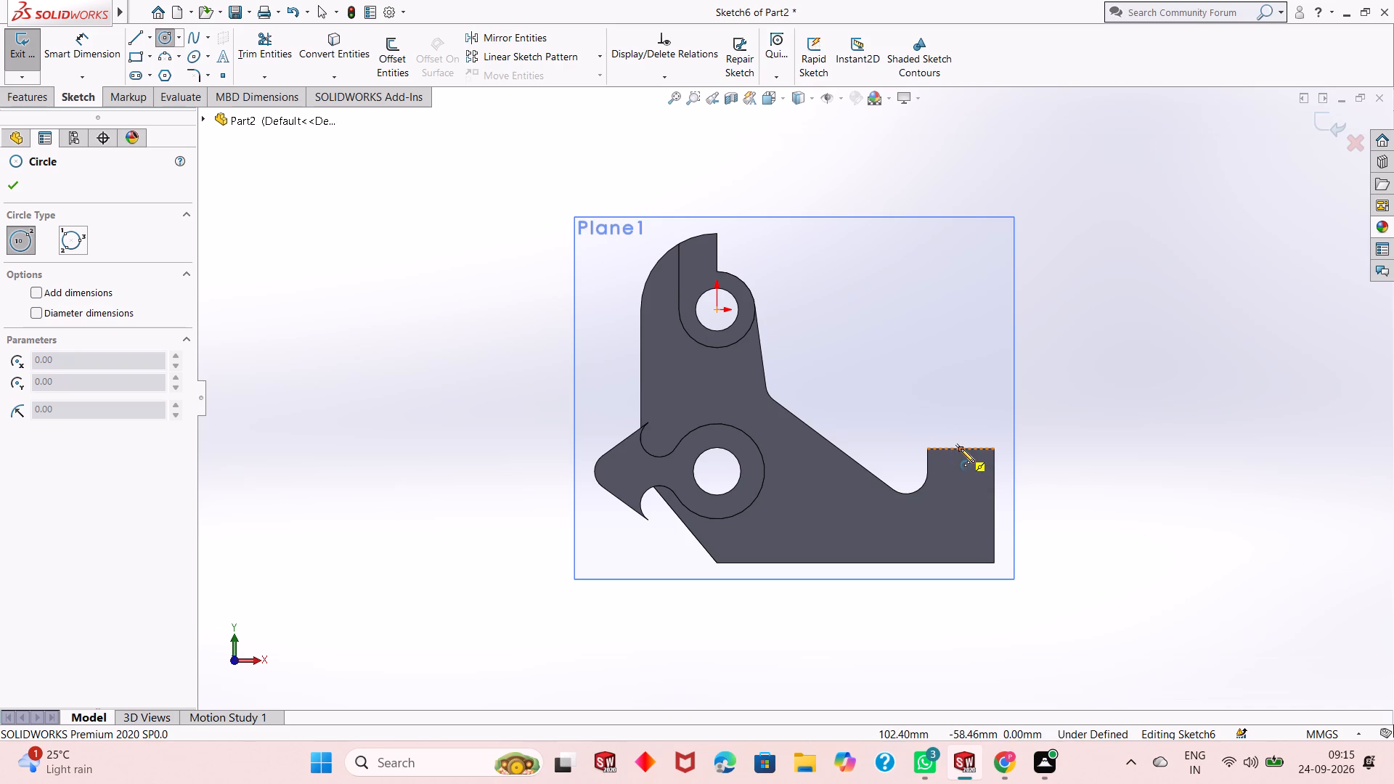
click(958, 335)
click(962, 360)
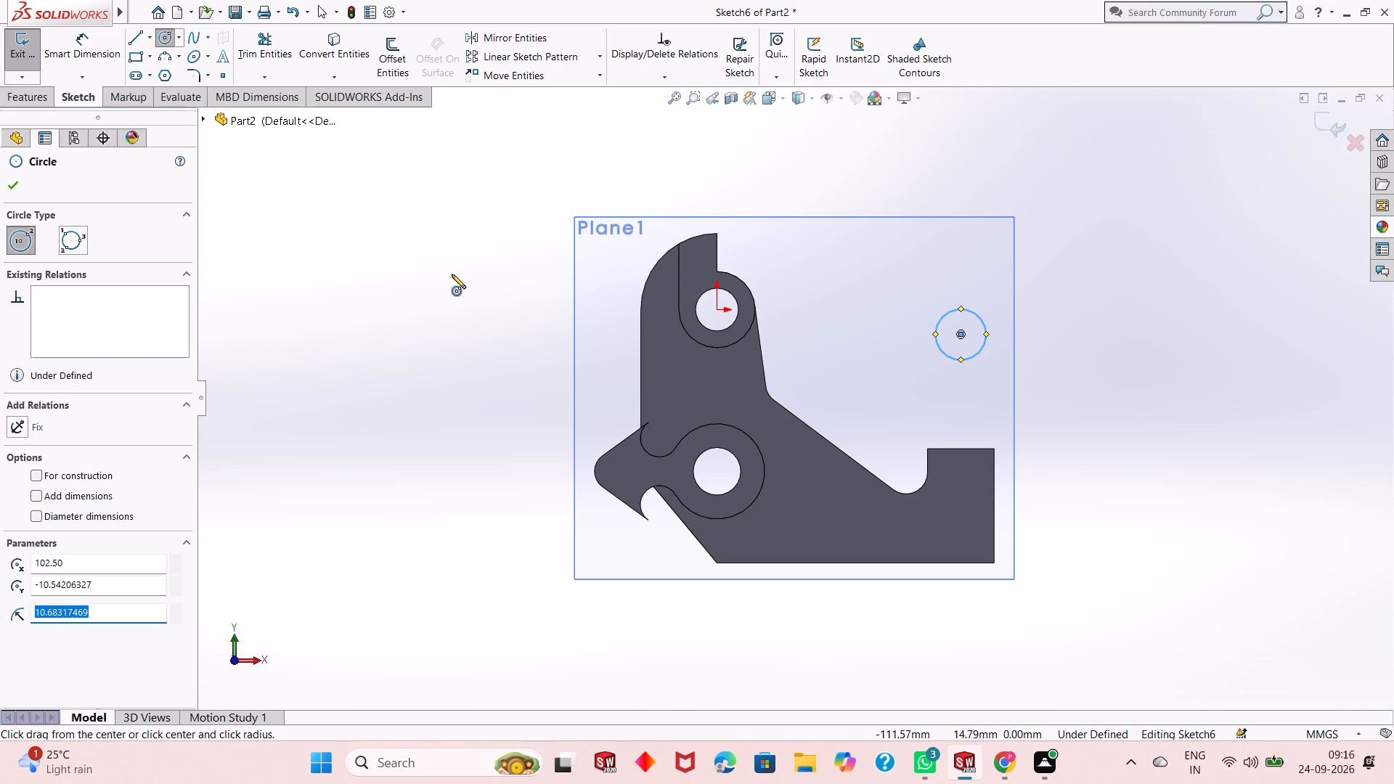
right_click(452, 274)
click(457, 282)
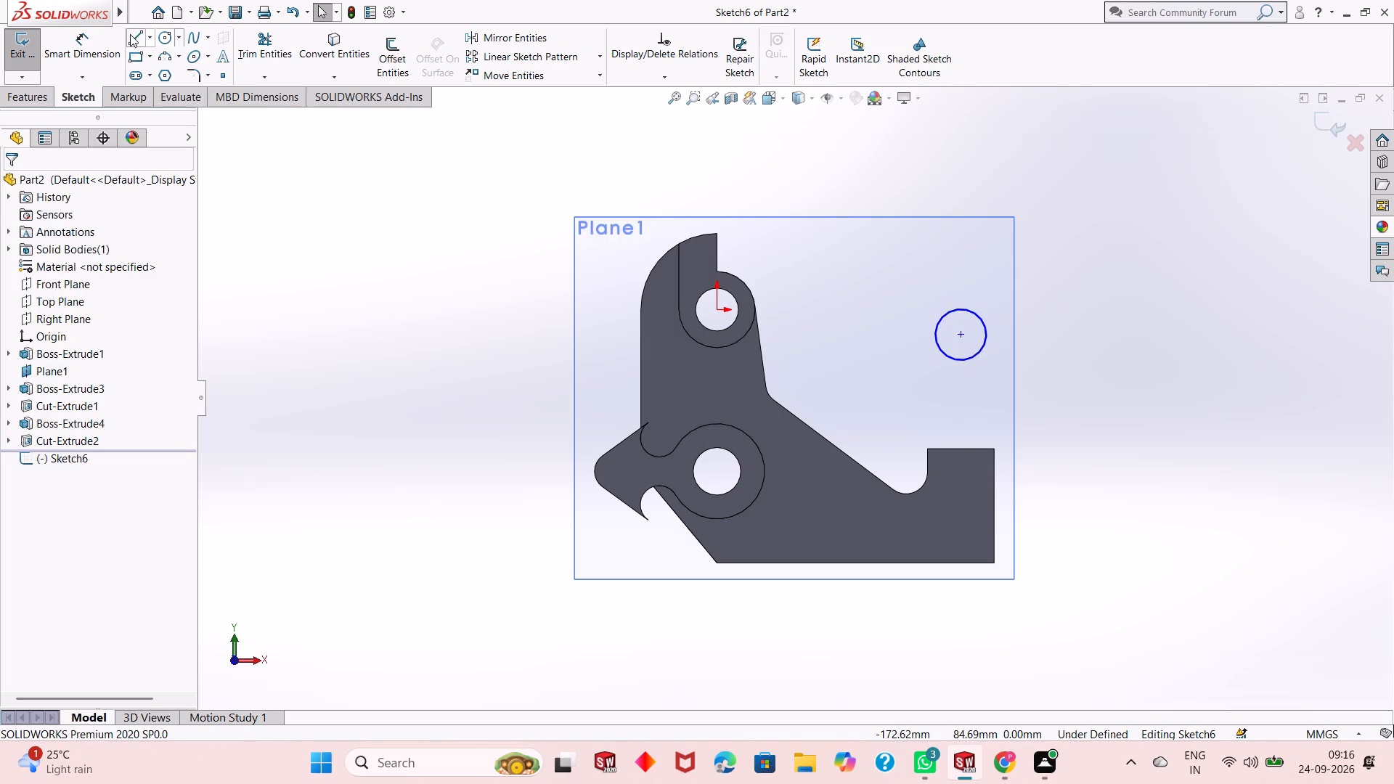
Dimension the new circle's diameter as 23 mm.
click(89, 38)
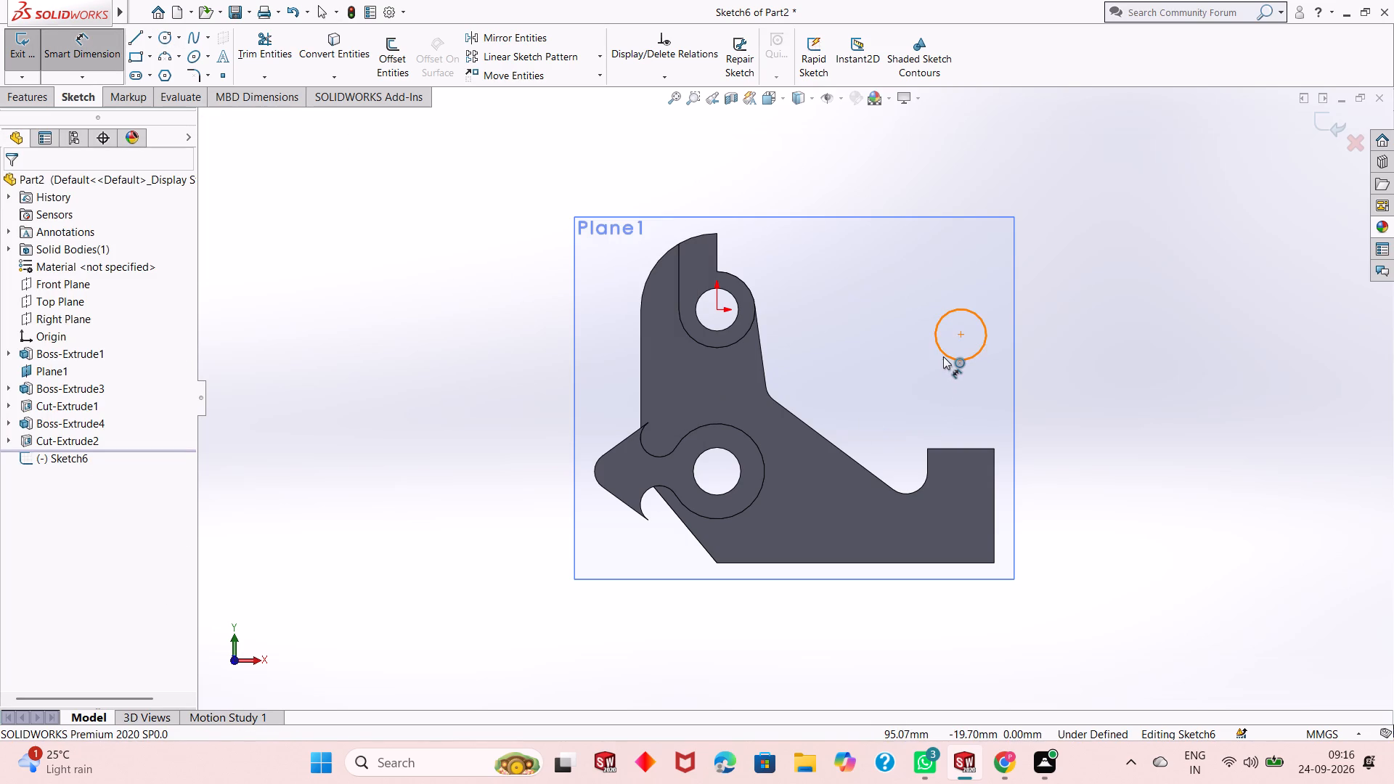
click(943, 356)
click(862, 399)
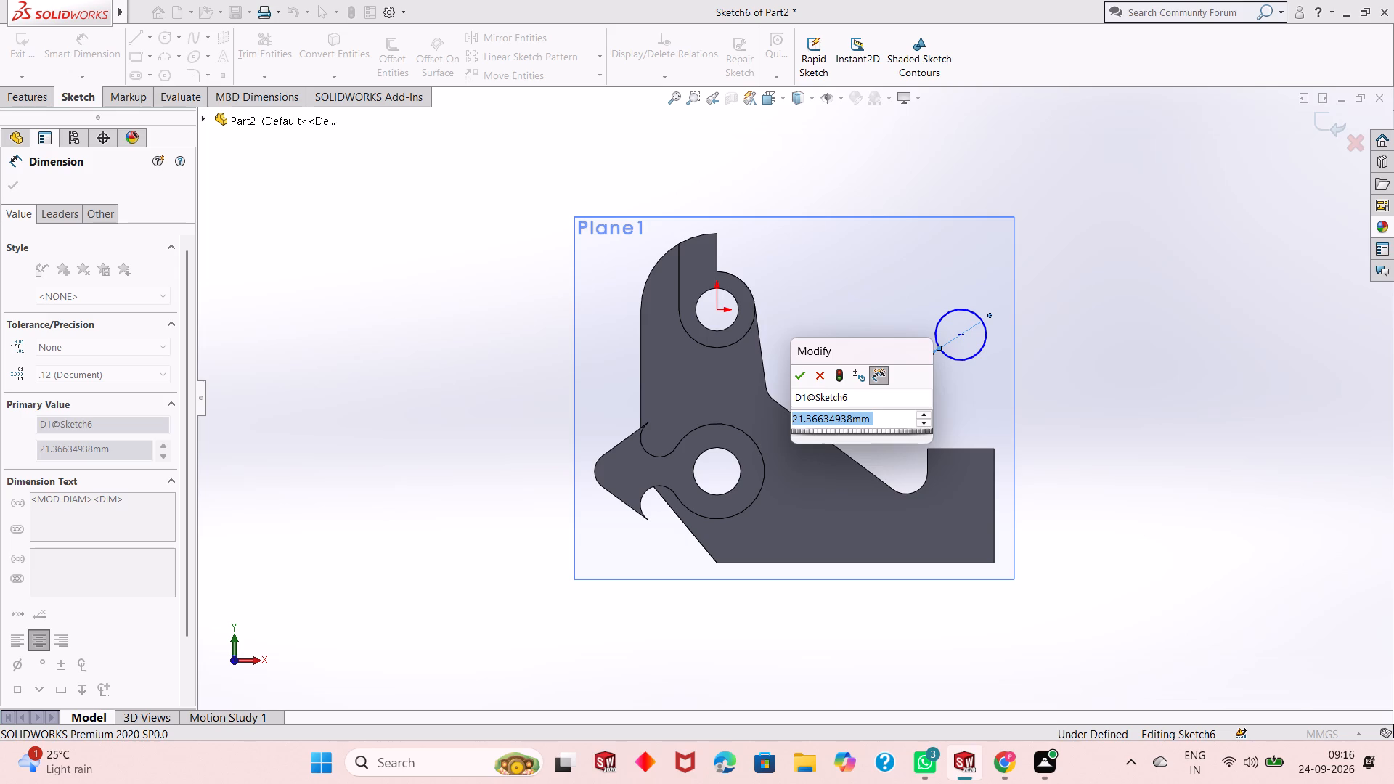
text(23)
key(Return)
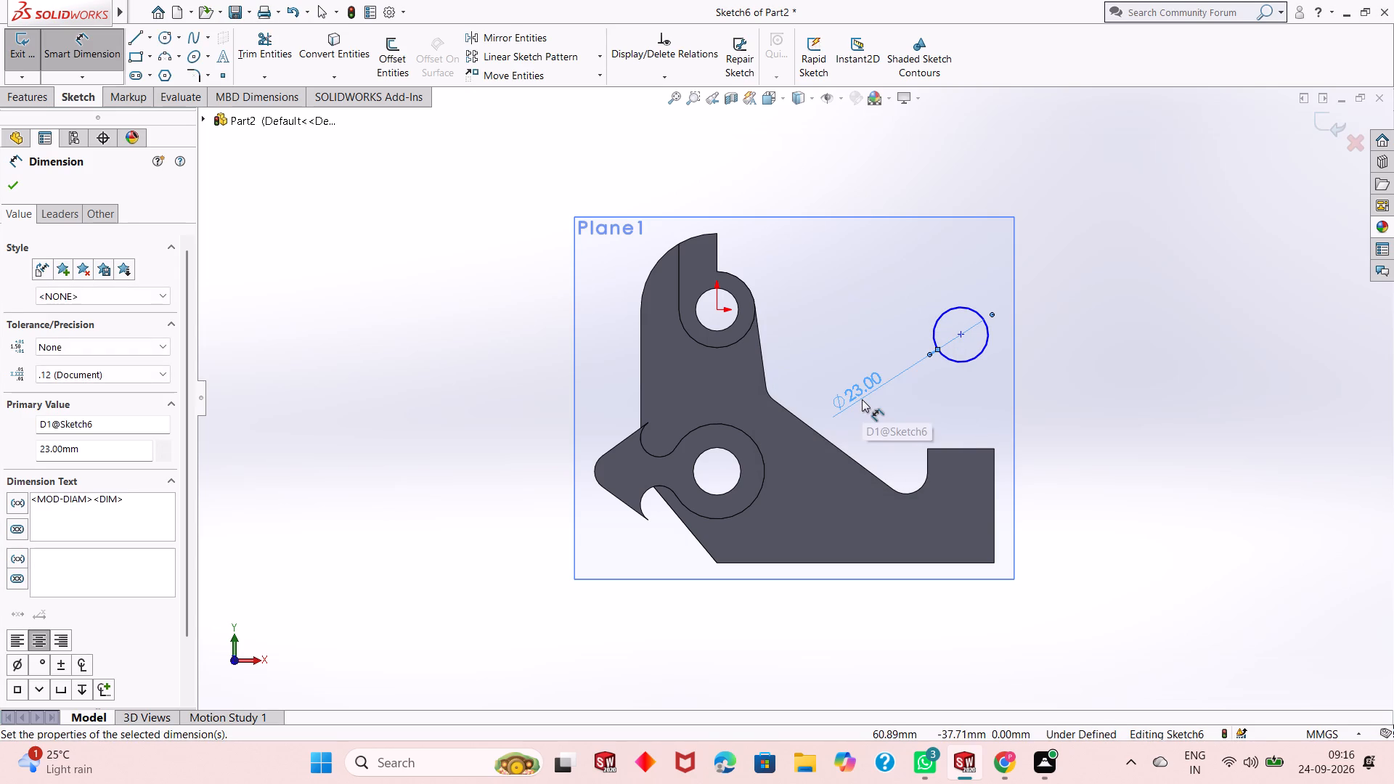
right_click(441, 360)
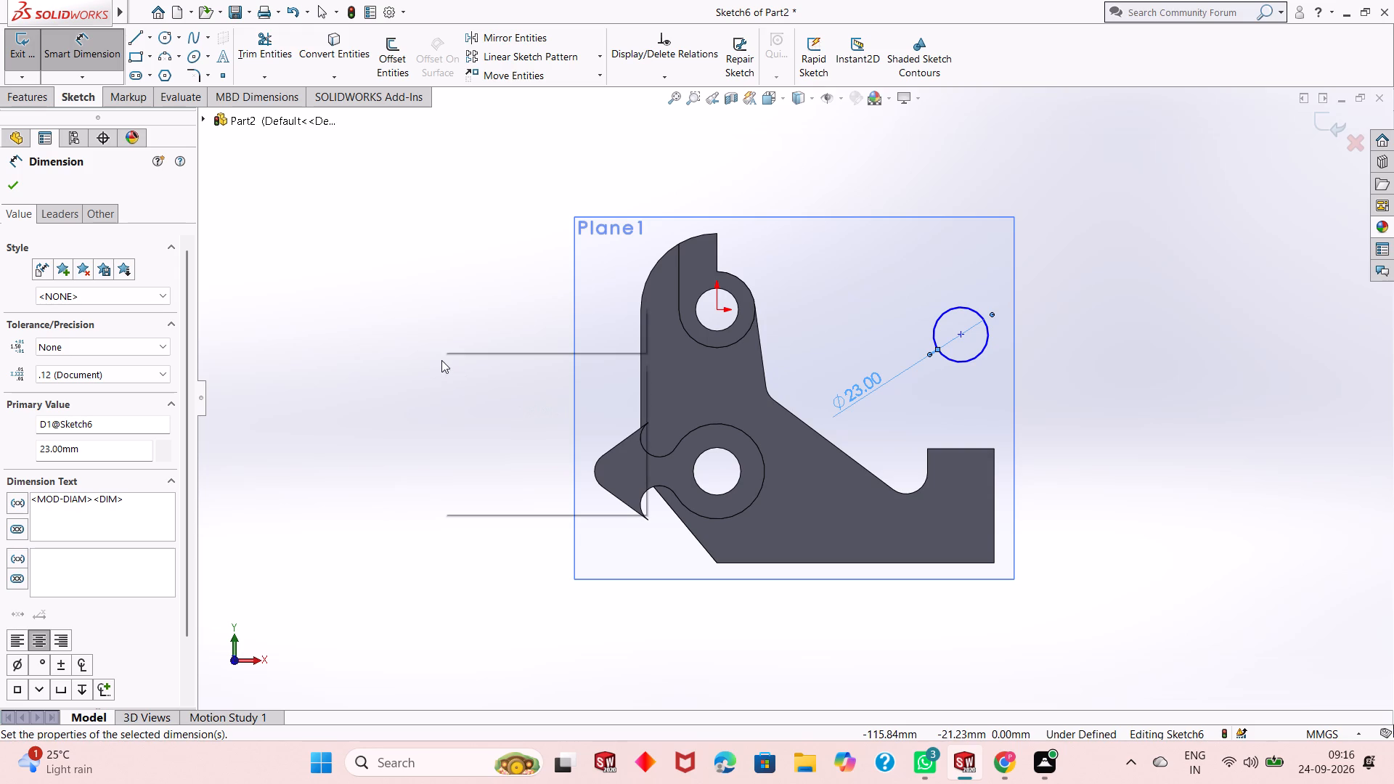
click(402, 377)
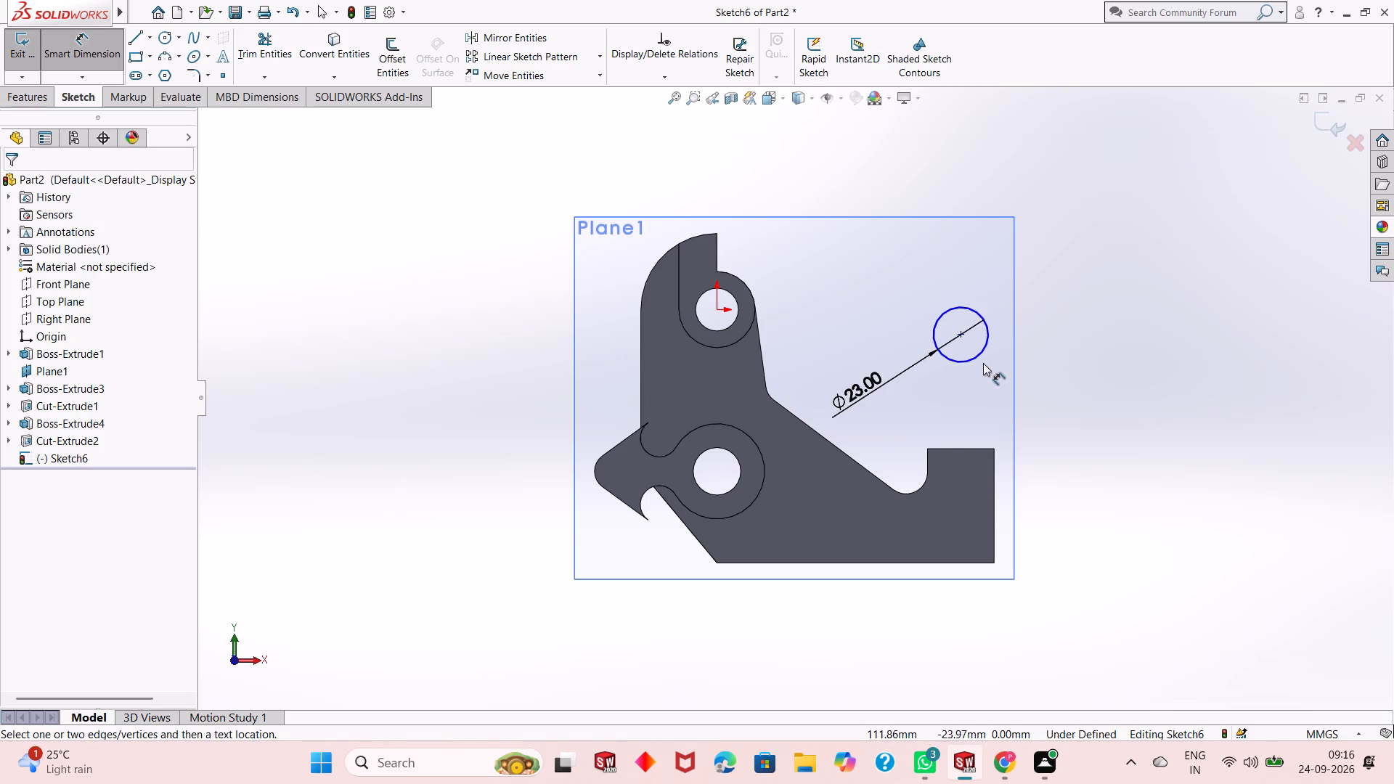
Dimension the vertical distance from the bracket's bottom edge to the circle's centre as 84 mm.
click(964, 336)
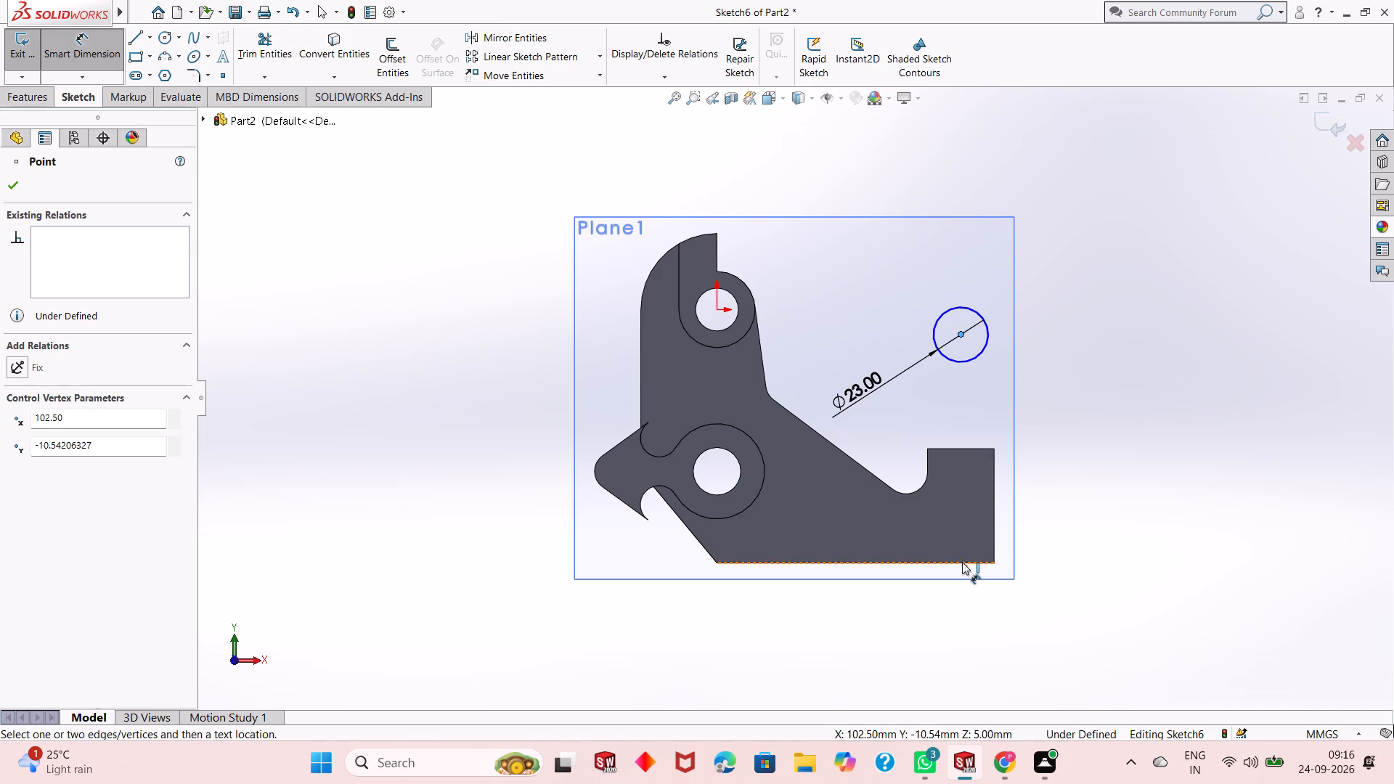
click(962, 562)
click(1091, 557)
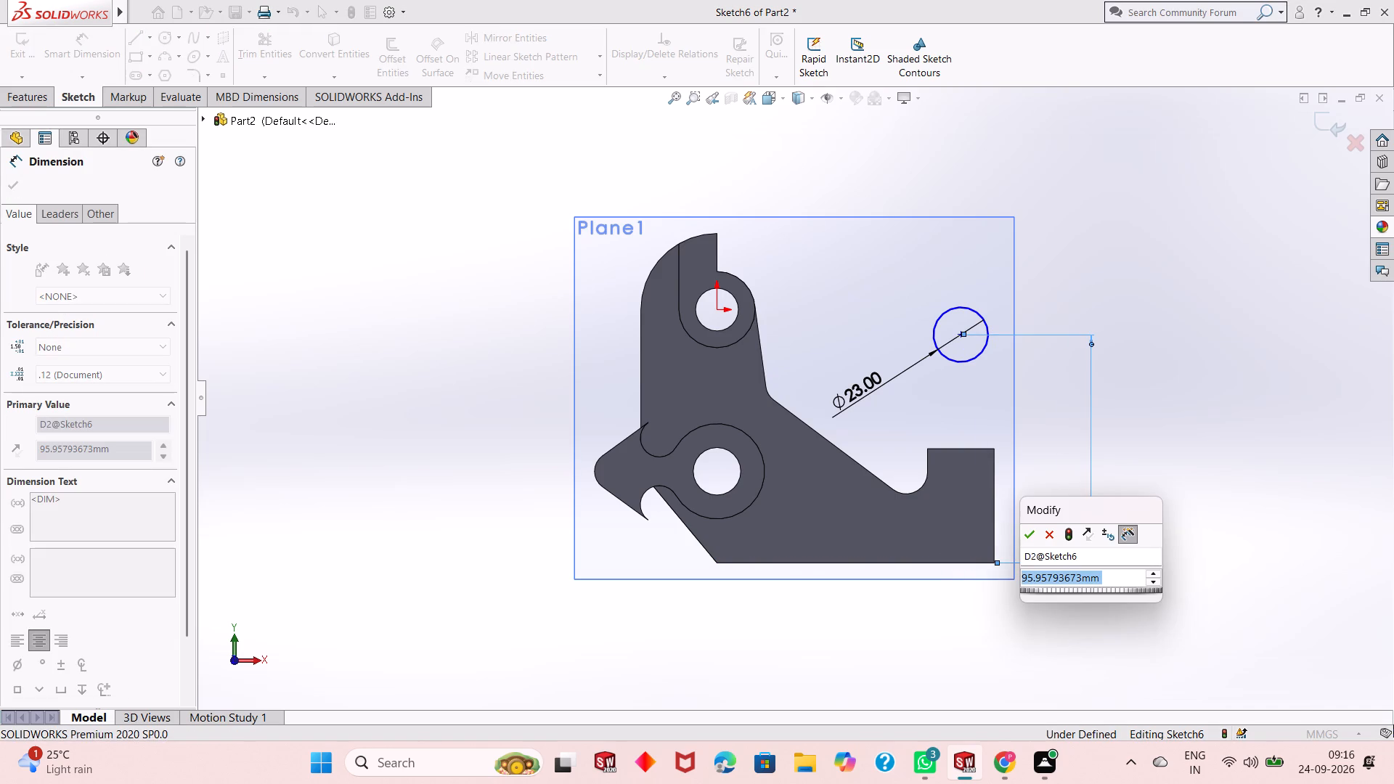
text(84)
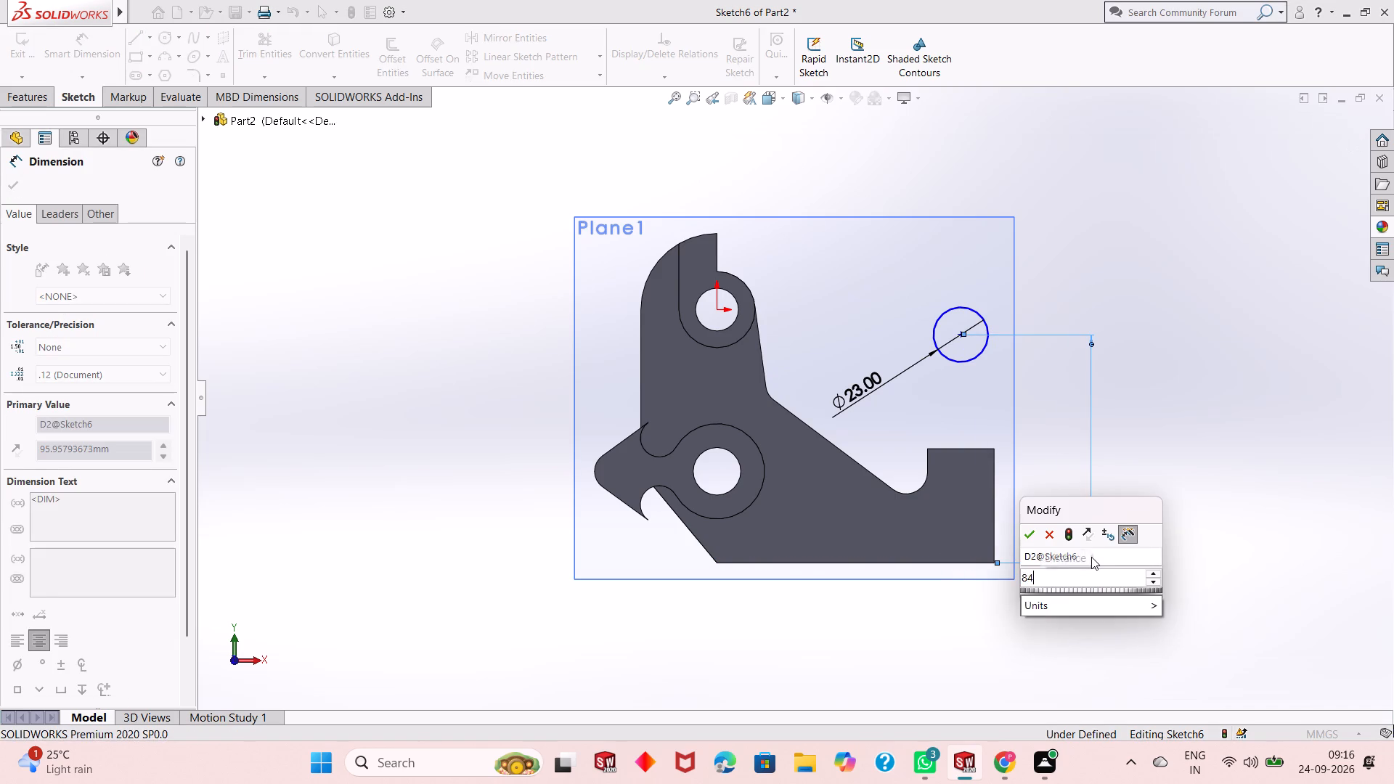
key(Return)
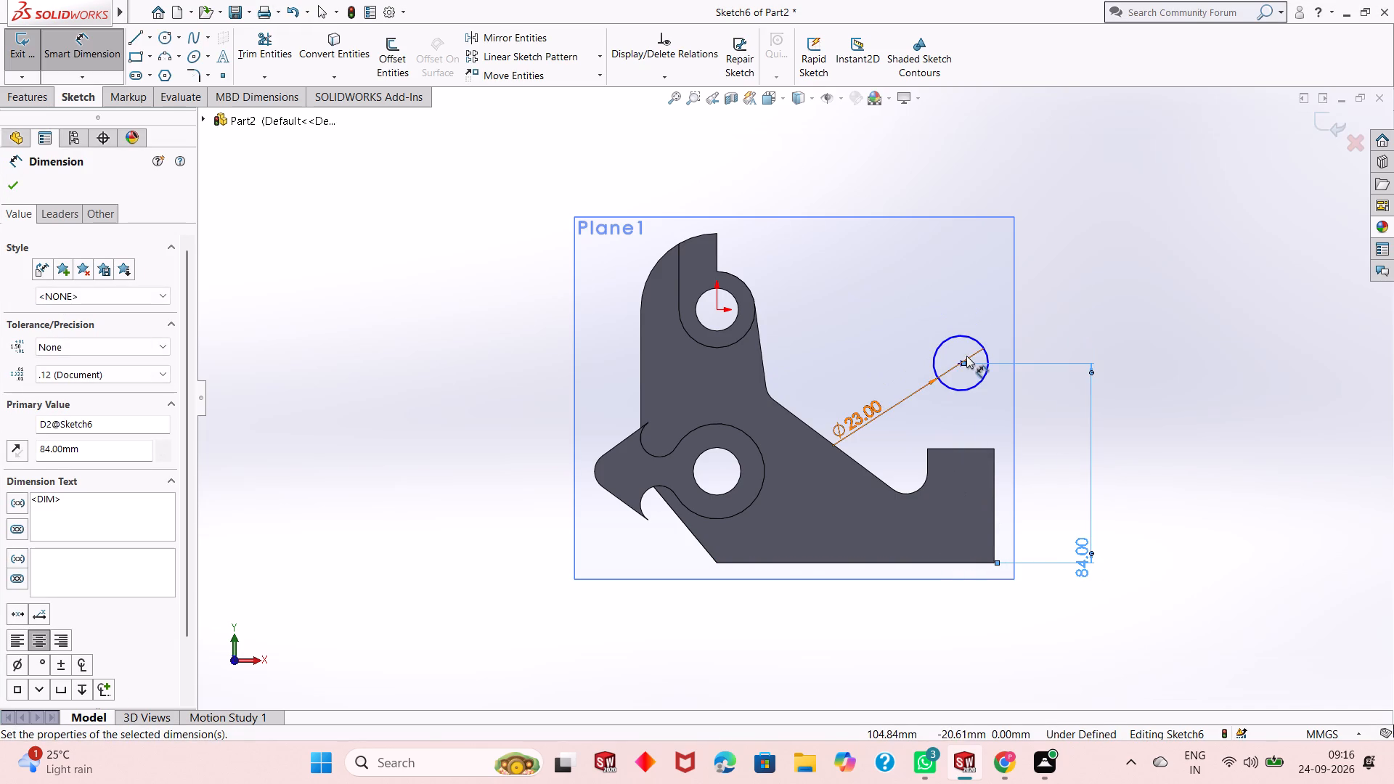
Dimension the horizontal distance from the bottom edge's corner on the hook side to the circle's centre.
click(960, 362)
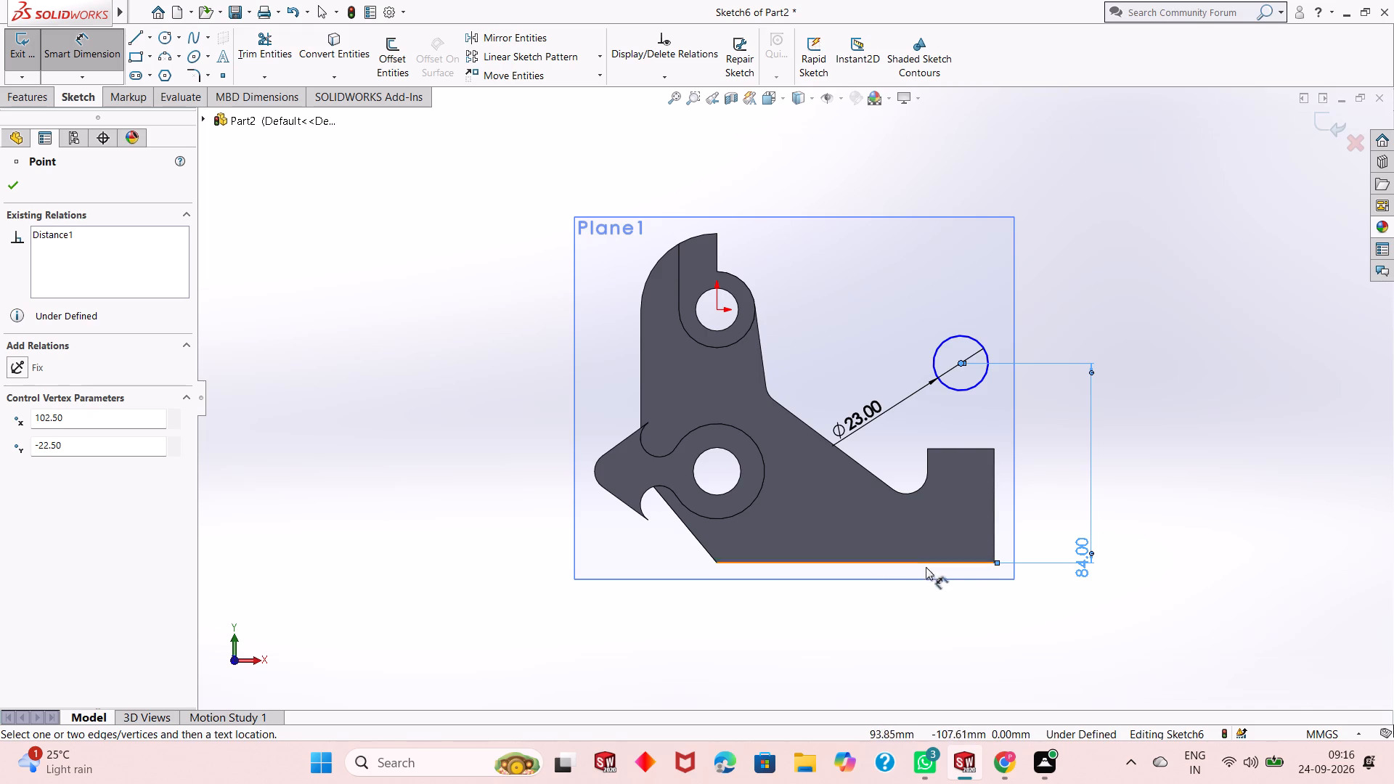
click(717, 562)
click(839, 639)
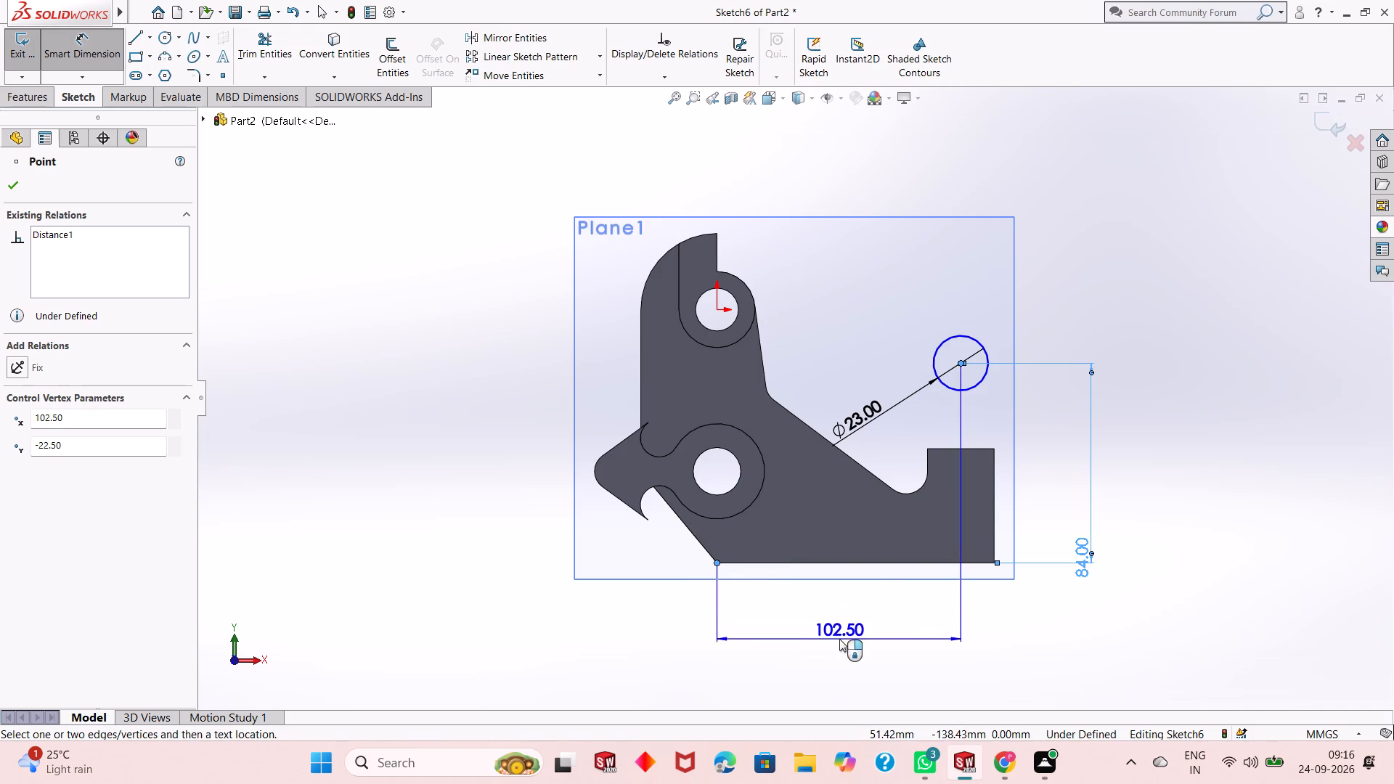
click(774, 608)
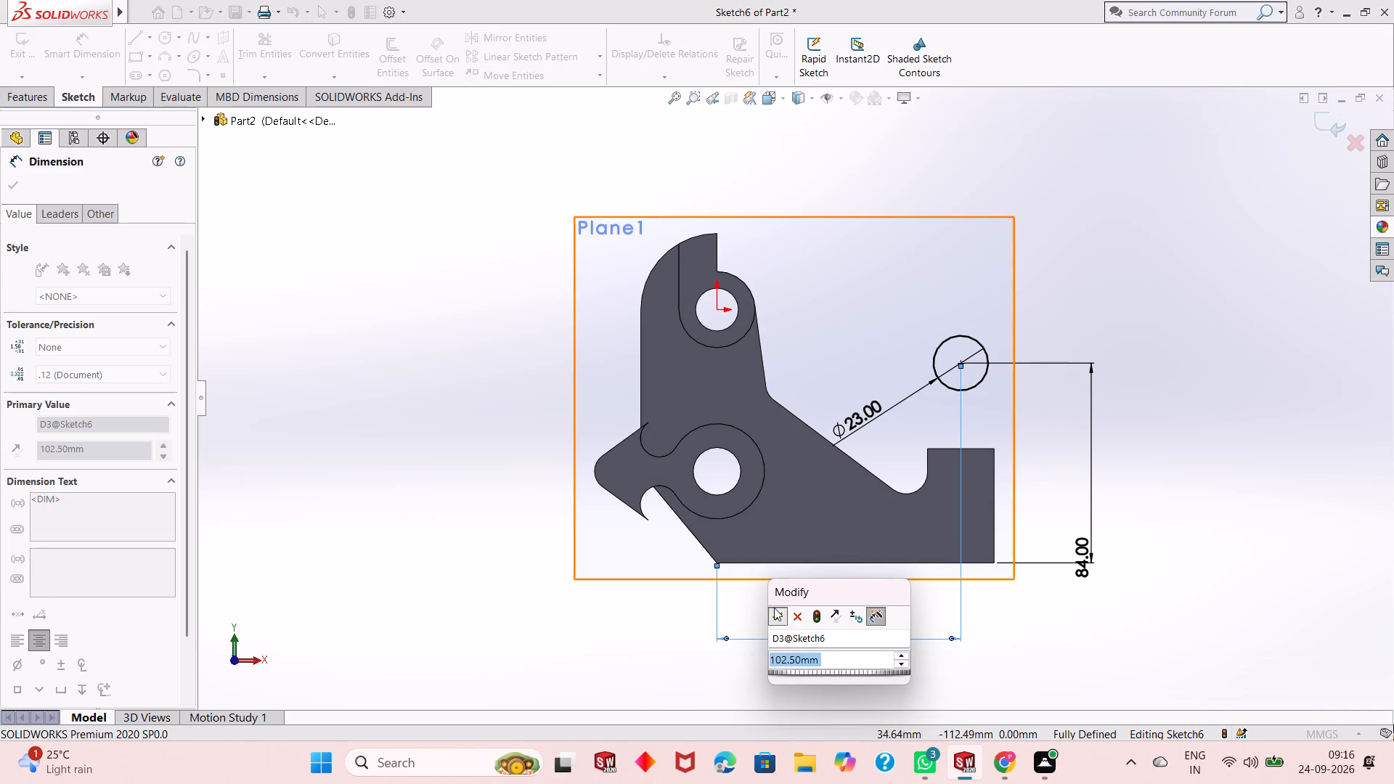
right_click(774, 608)
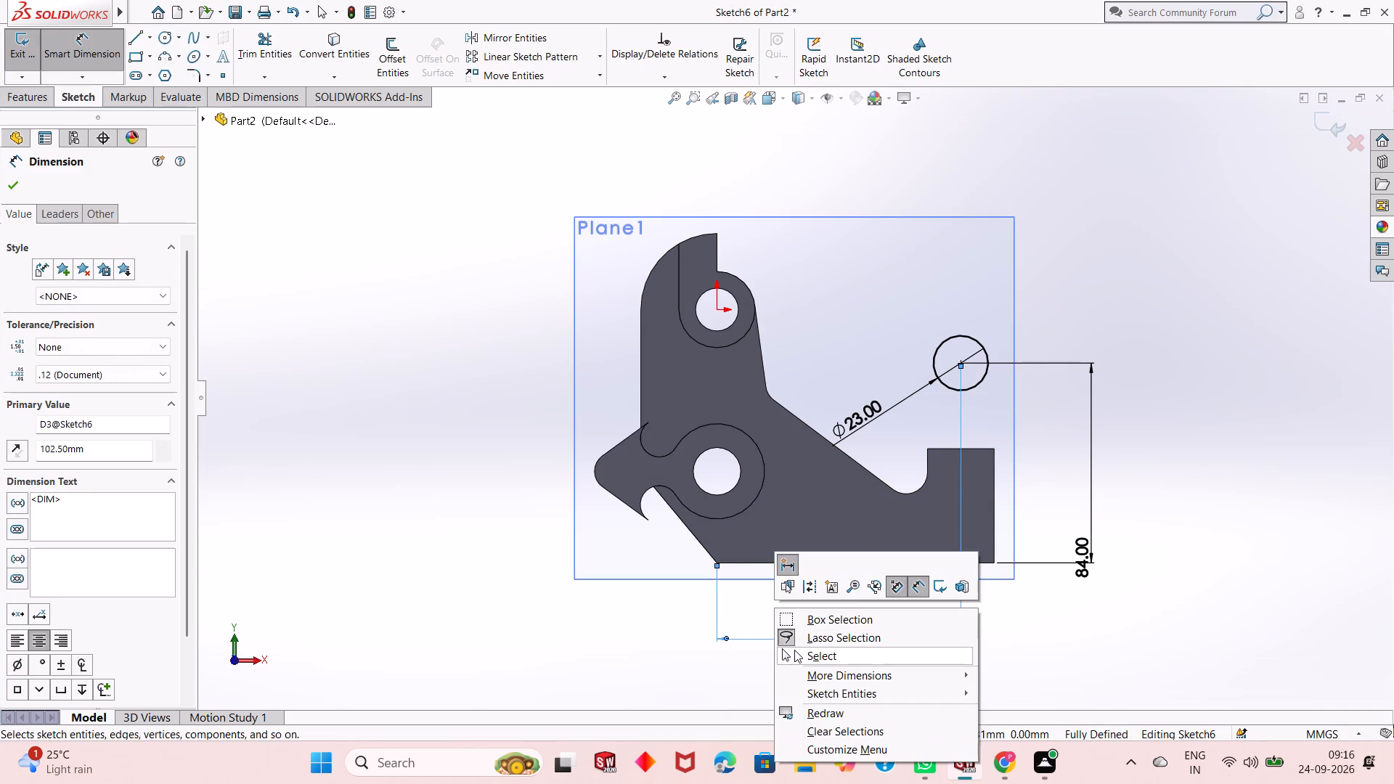
click(794, 650)
scroll(960, 342, down, 1)
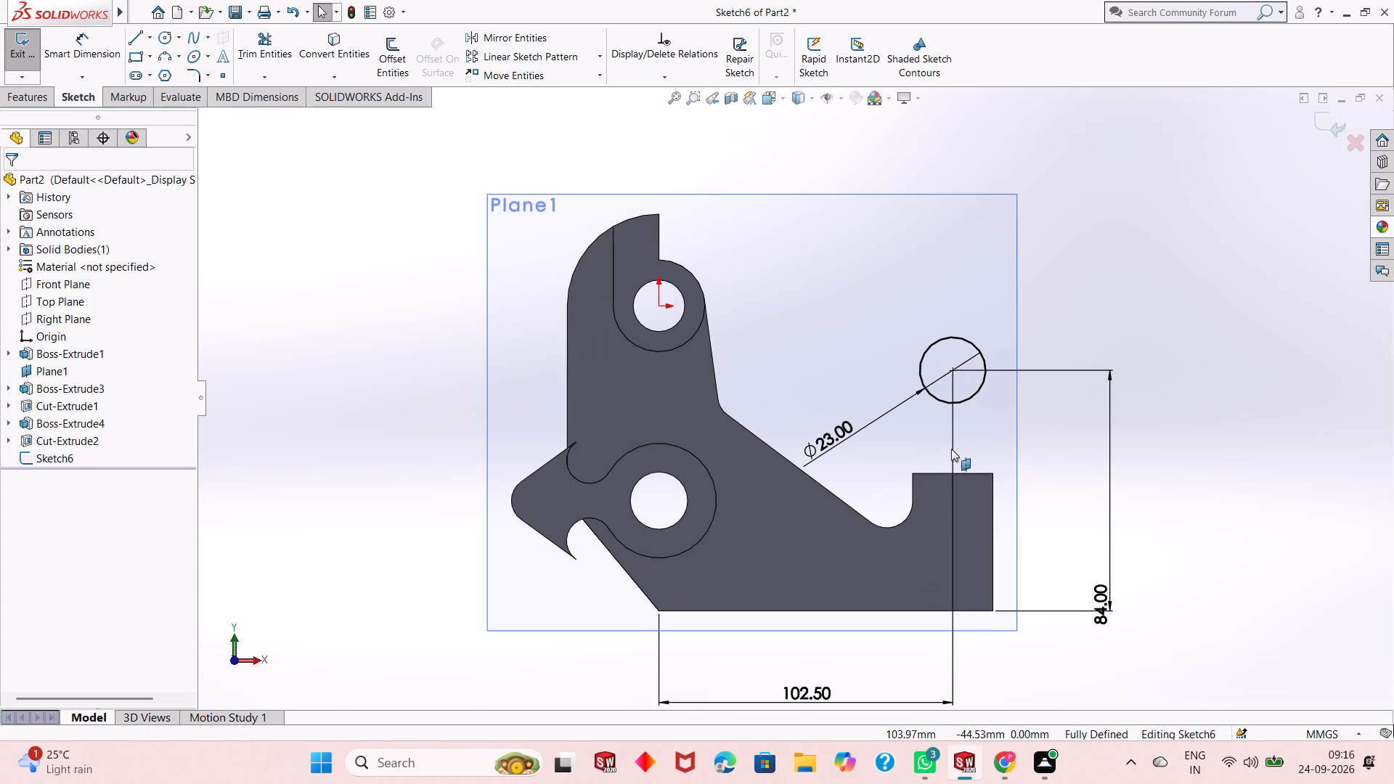
scroll(950, 450, down, 1)
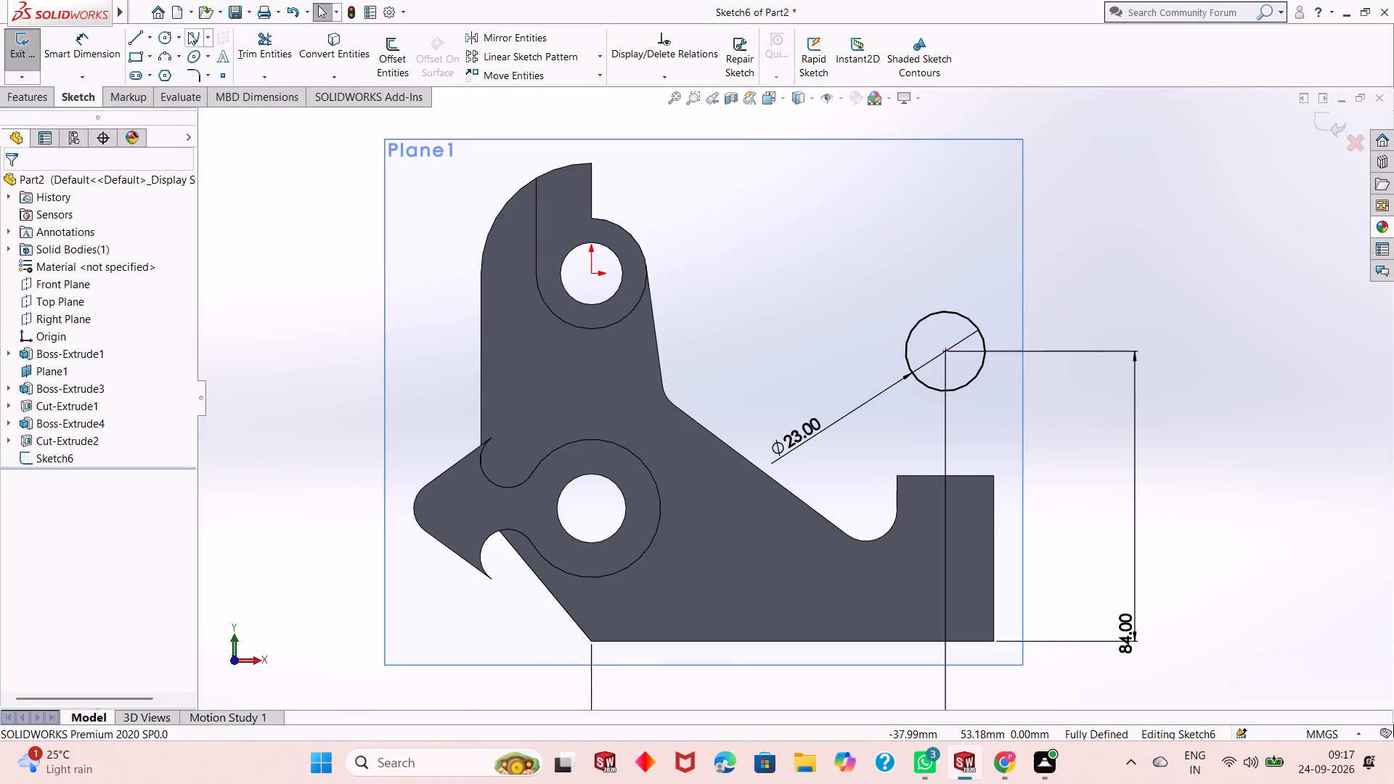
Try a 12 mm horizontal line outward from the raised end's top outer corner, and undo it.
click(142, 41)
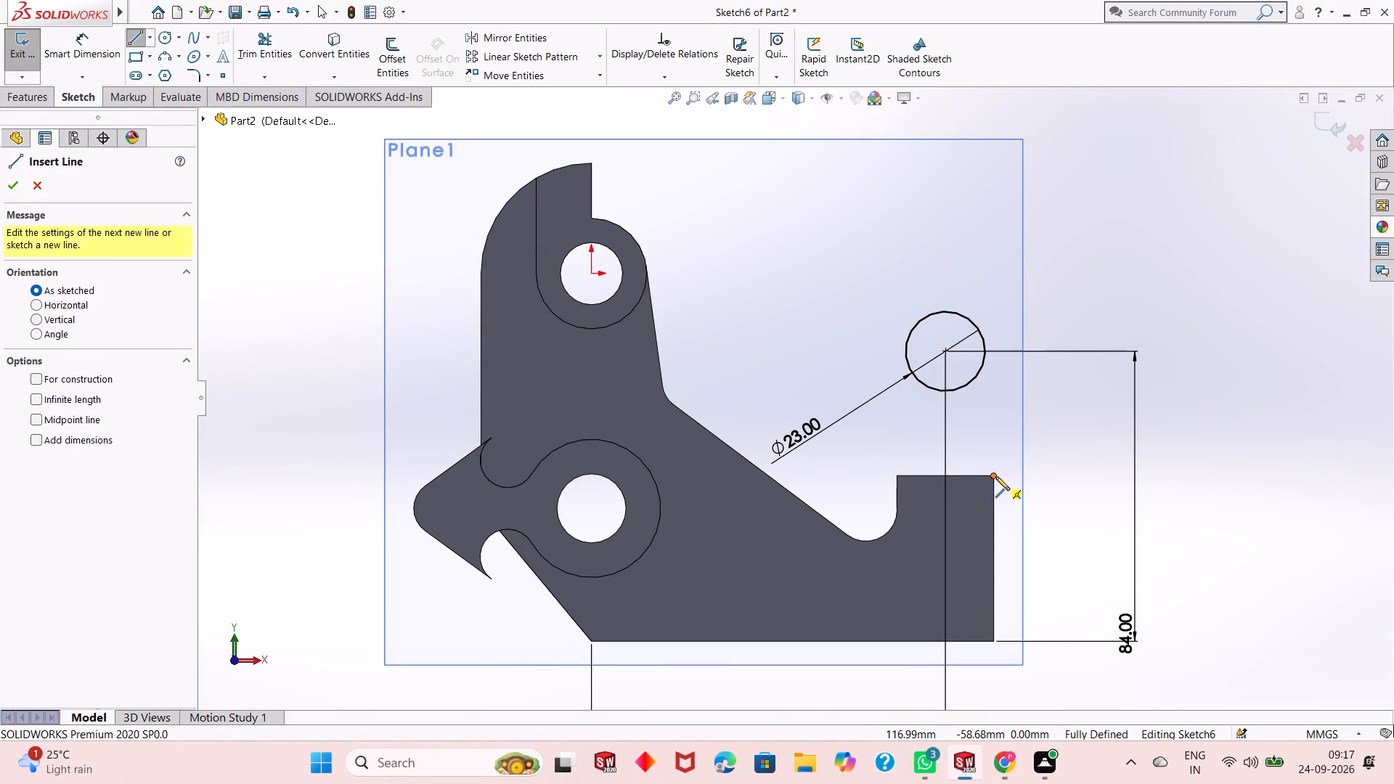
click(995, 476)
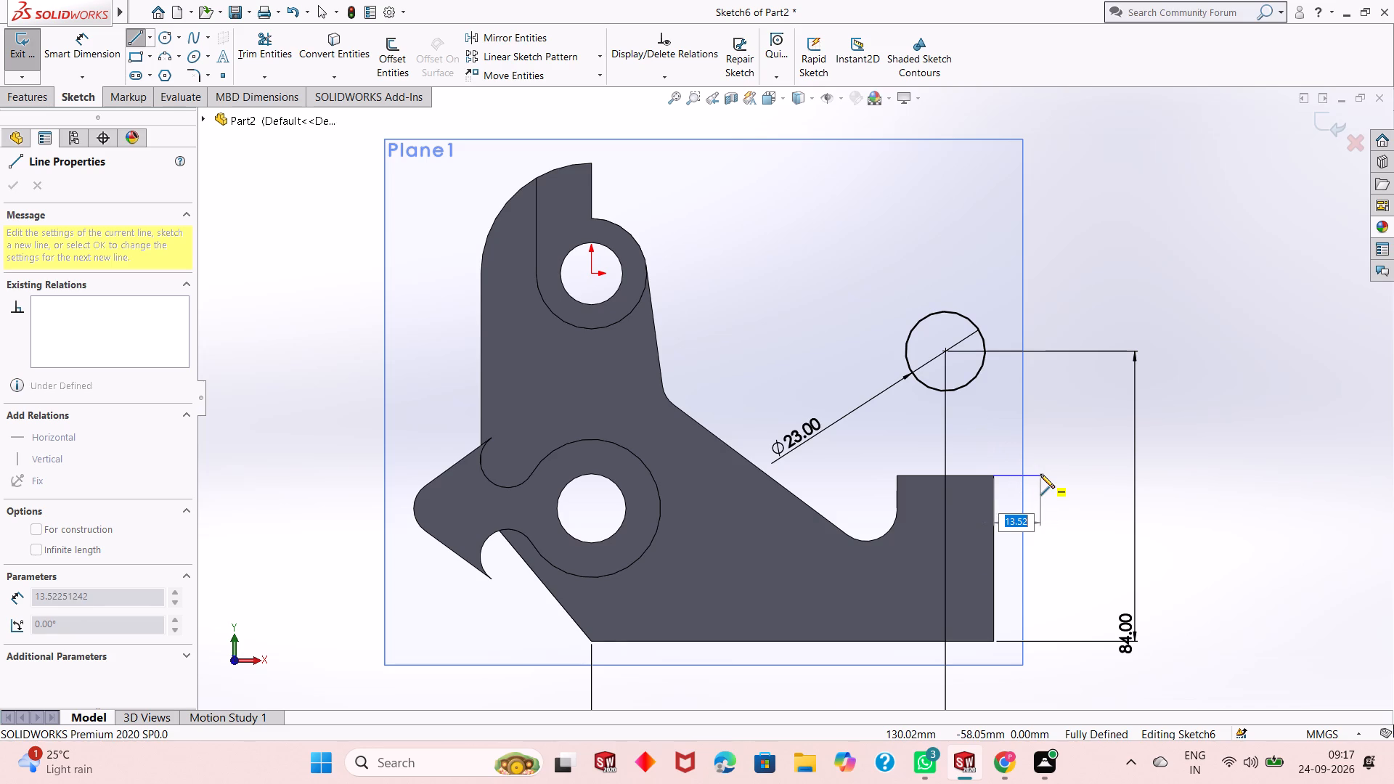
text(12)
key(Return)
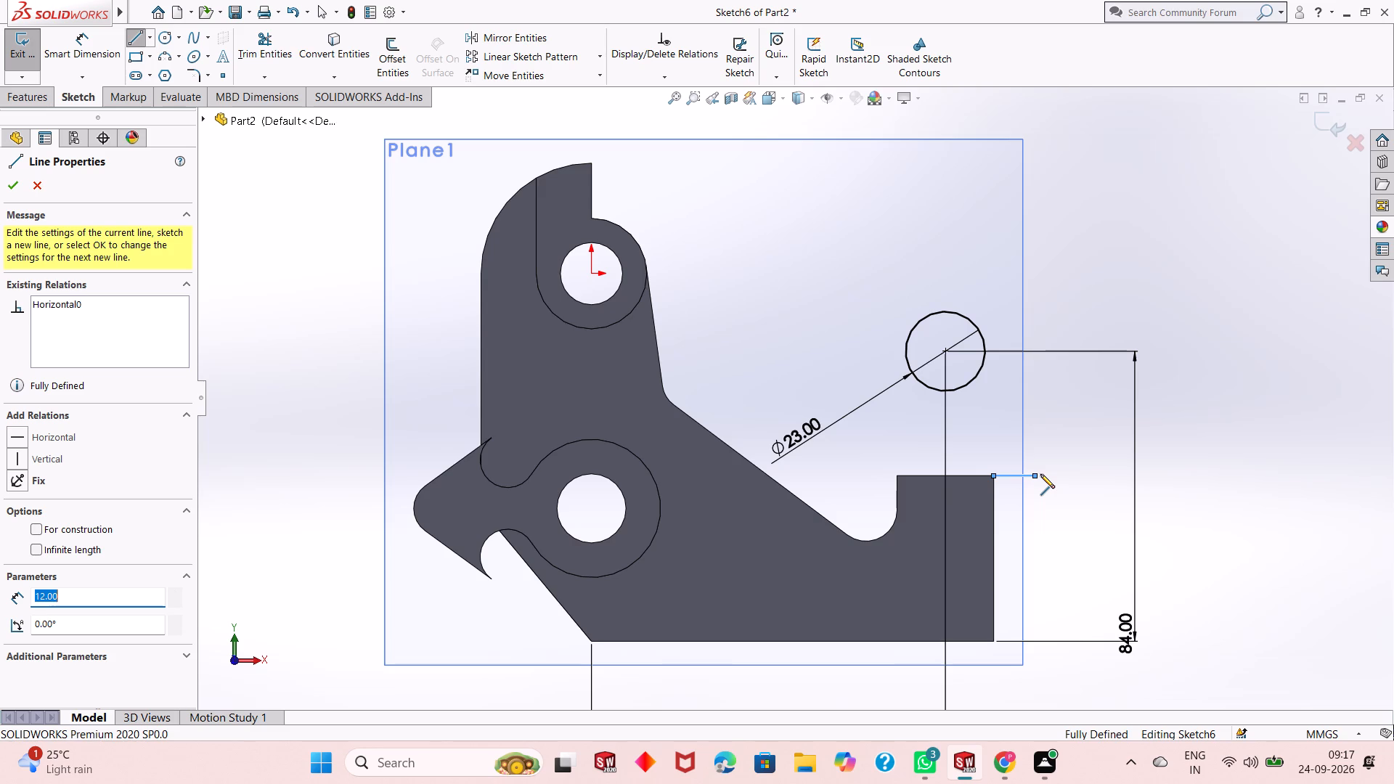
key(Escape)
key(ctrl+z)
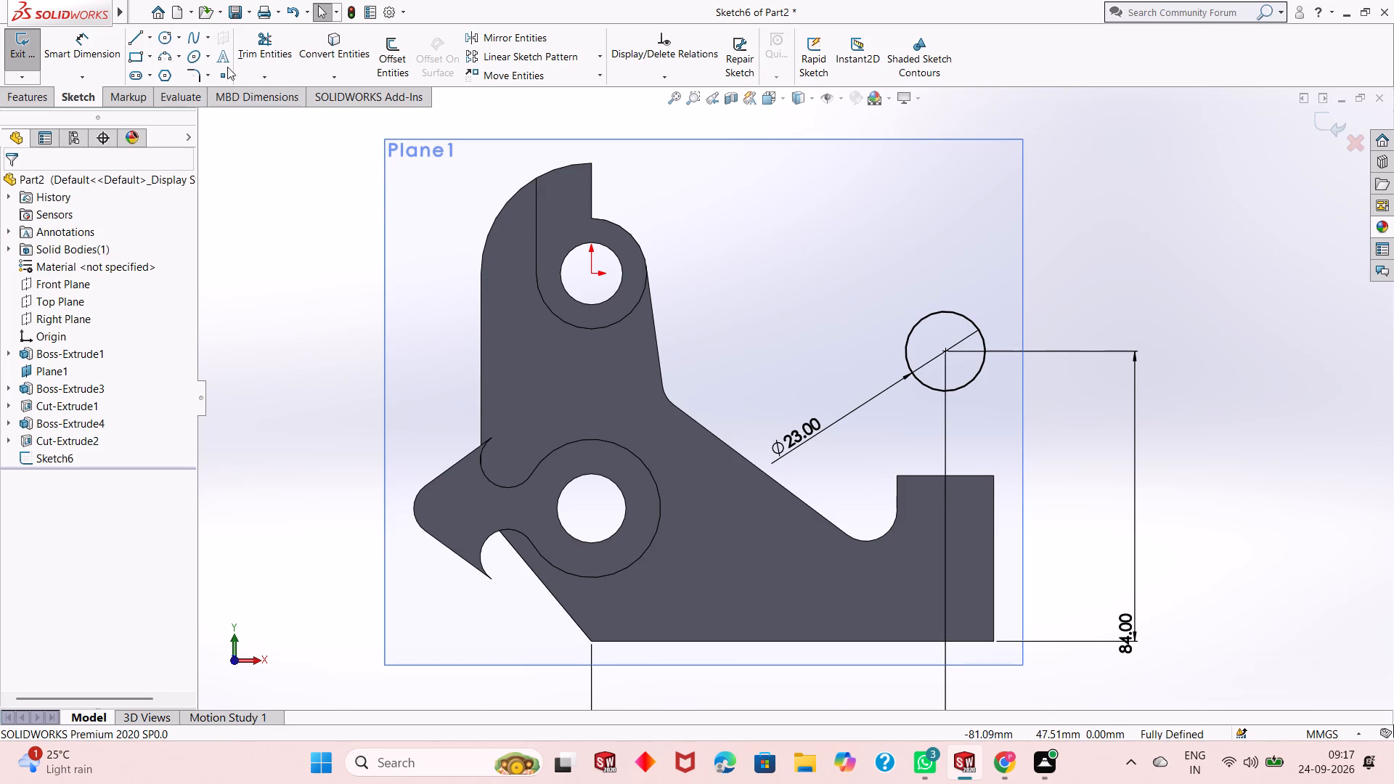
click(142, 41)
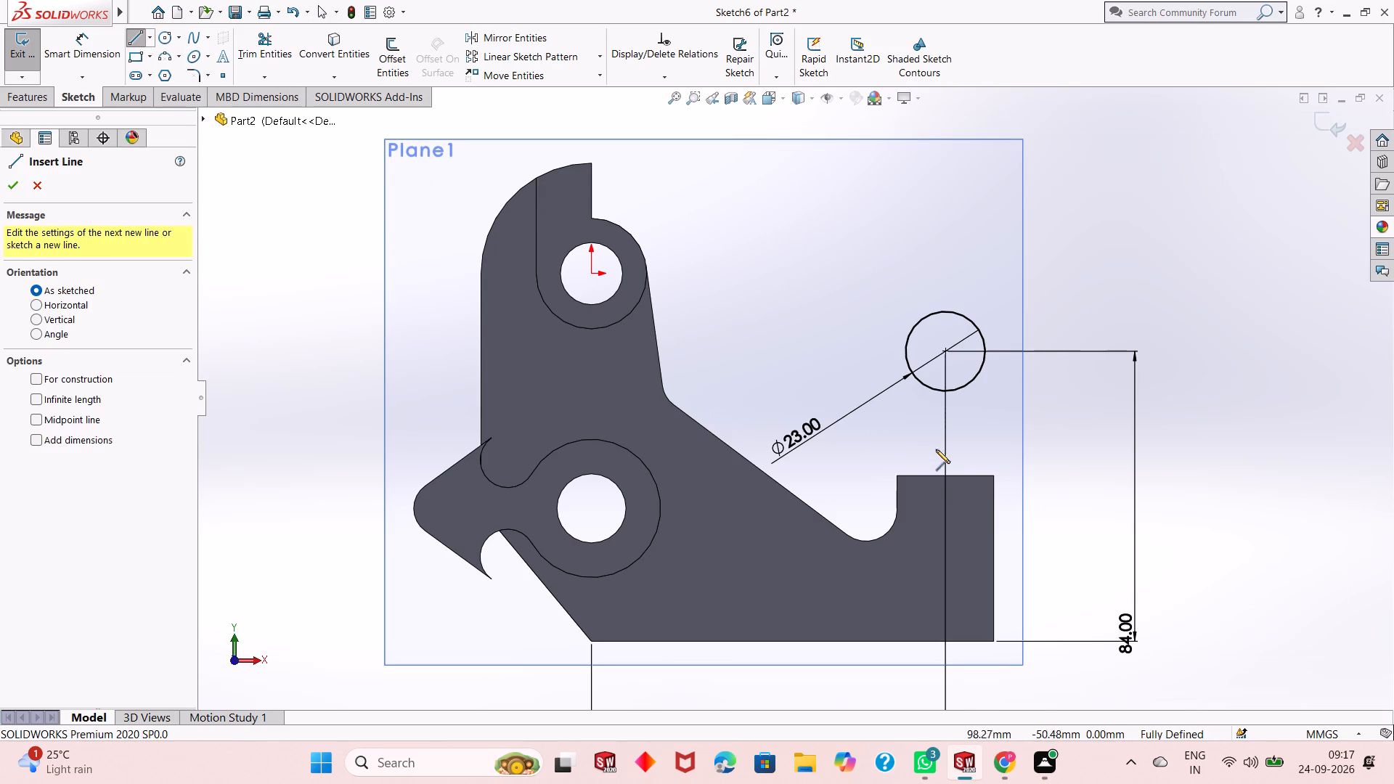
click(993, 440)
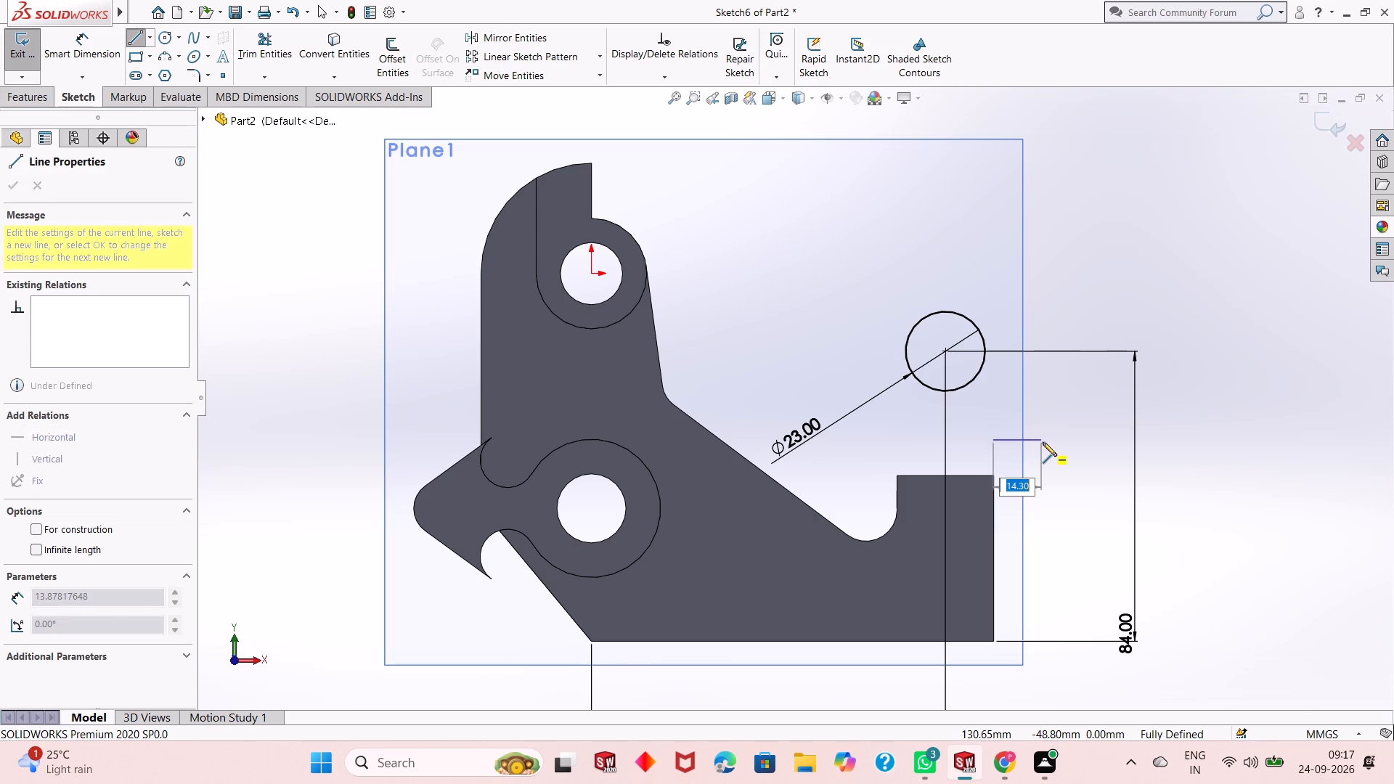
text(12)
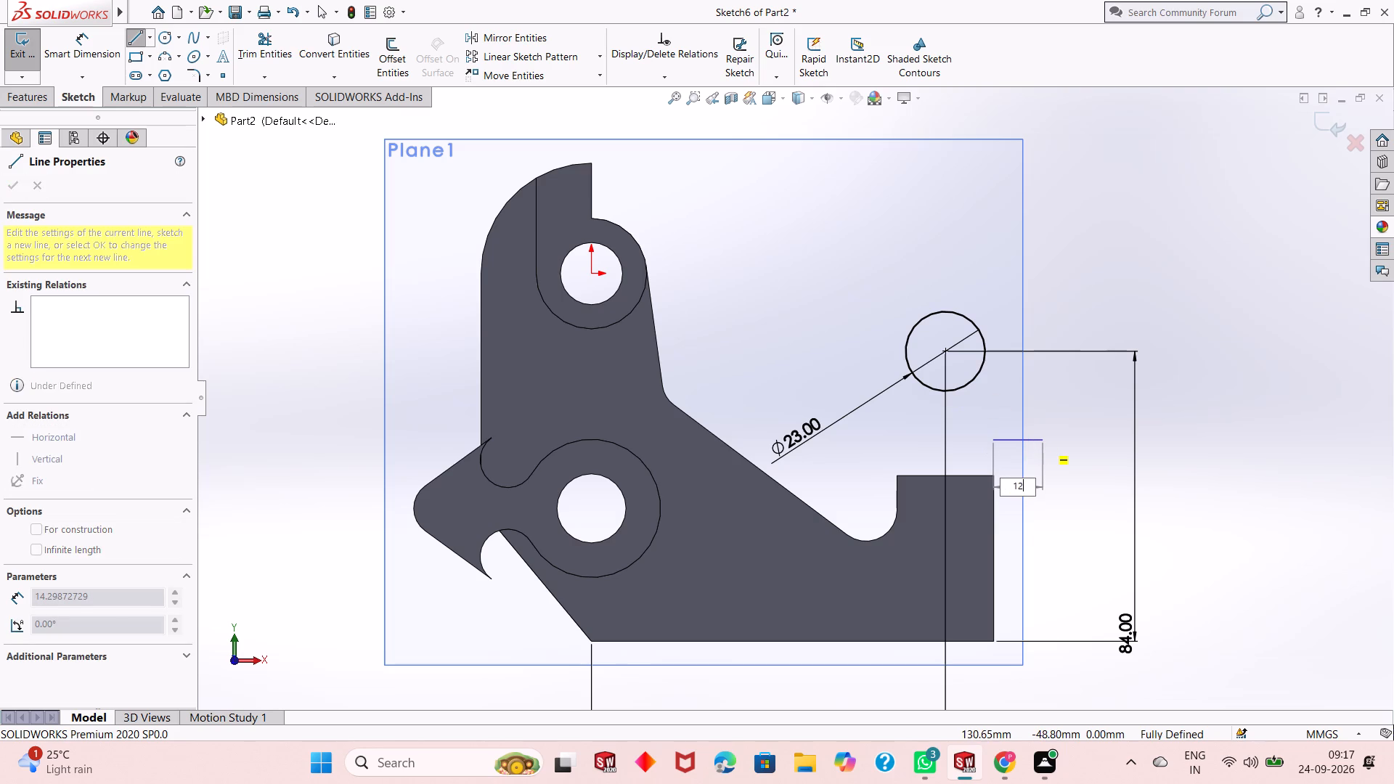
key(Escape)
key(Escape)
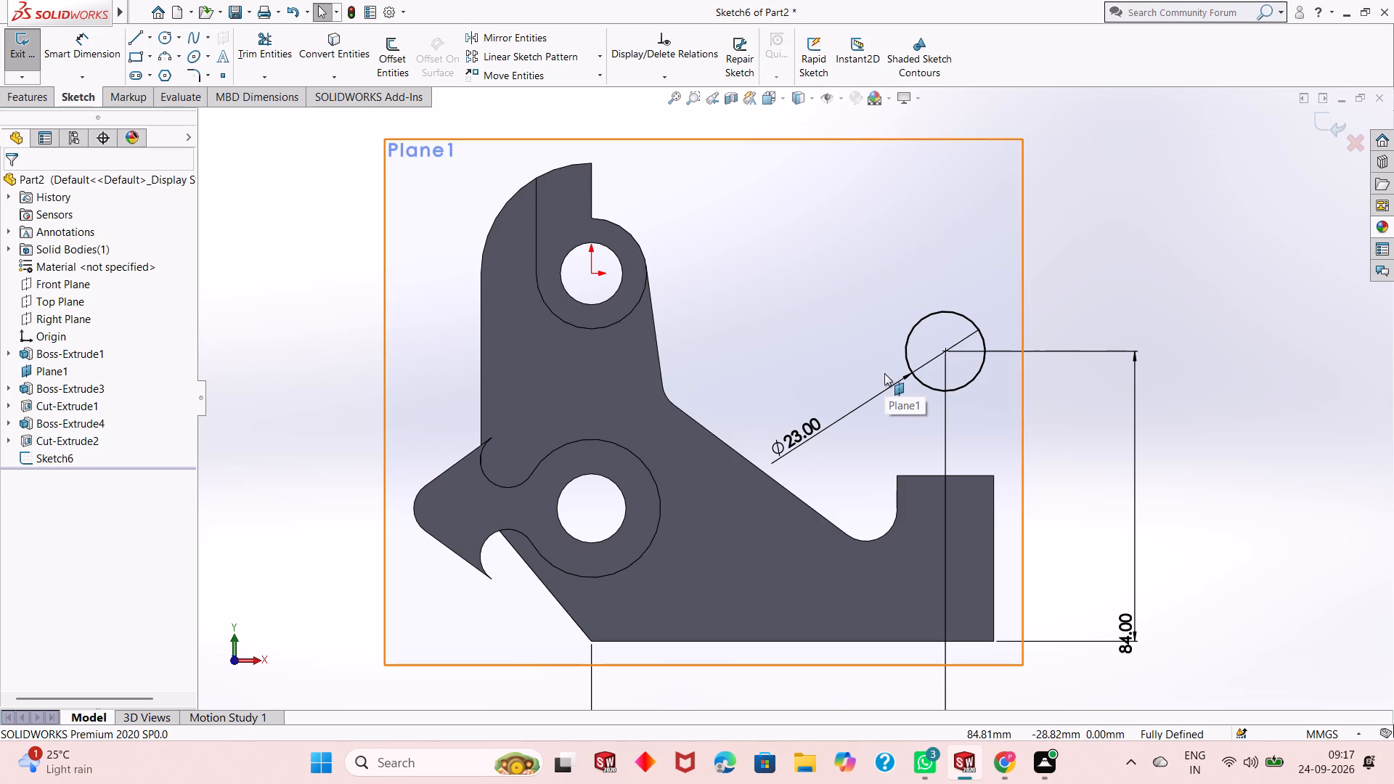
Draw a 12 mm horizontal line outward, starting above the raised end's top outer corner and aligned with its outer edge.
click(132, 39)
scroll(1043, 499, down, 3)
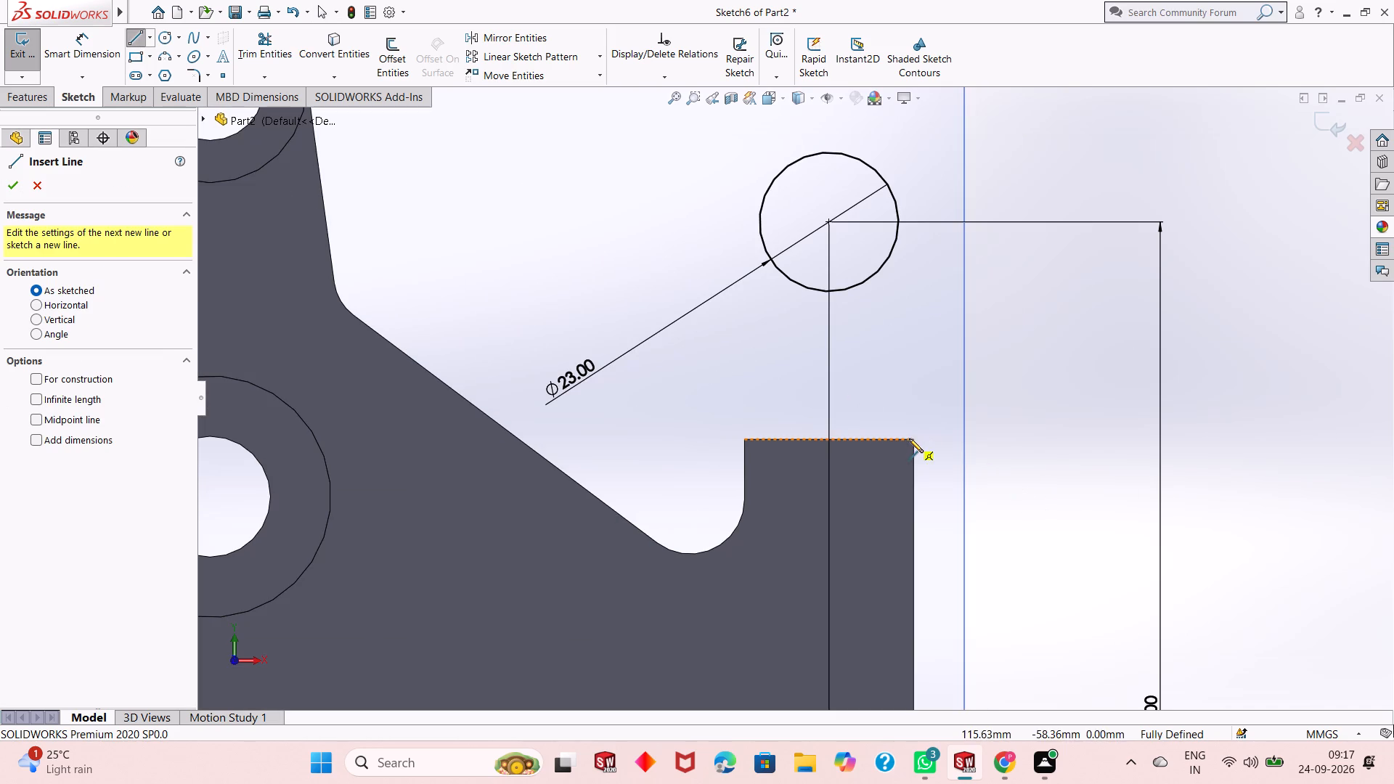
click(913, 375)
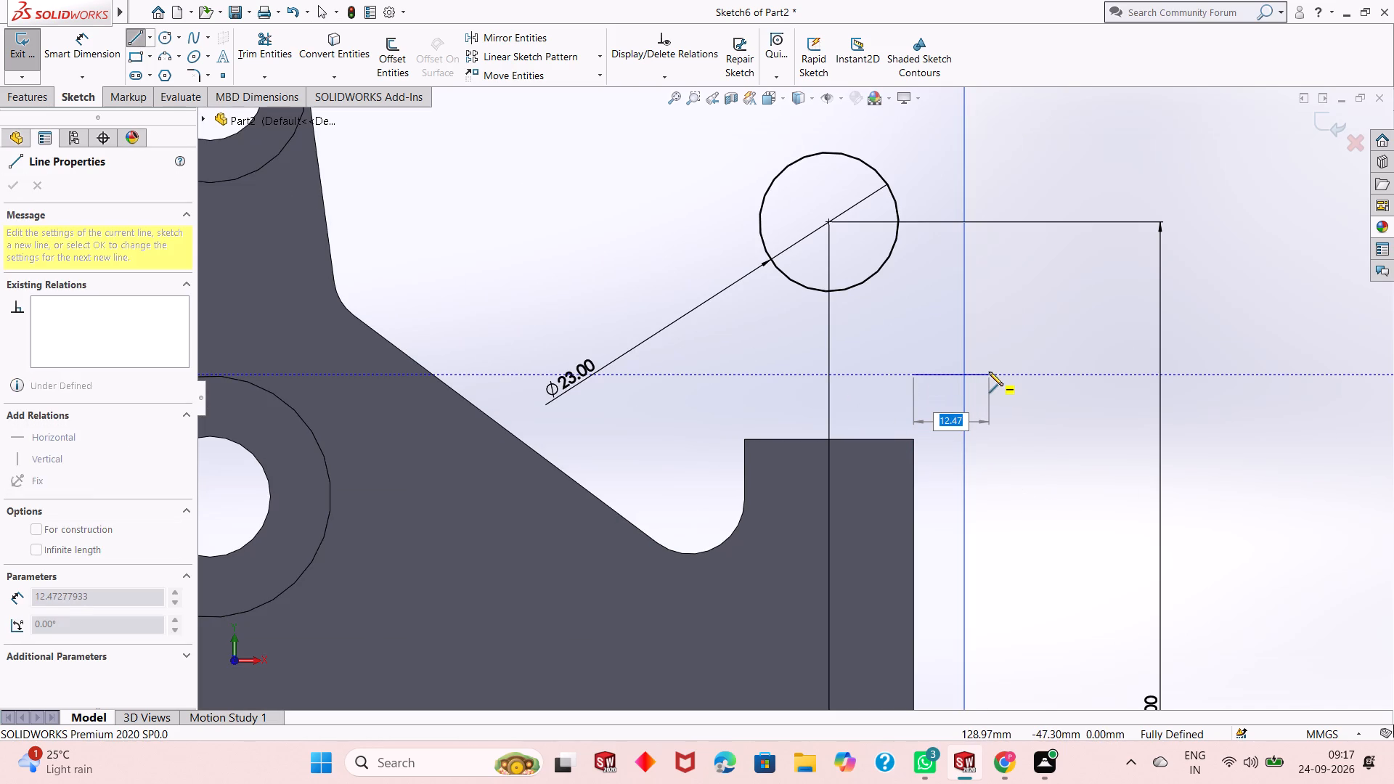
text(12)
key(Return)
right_click(989, 372)
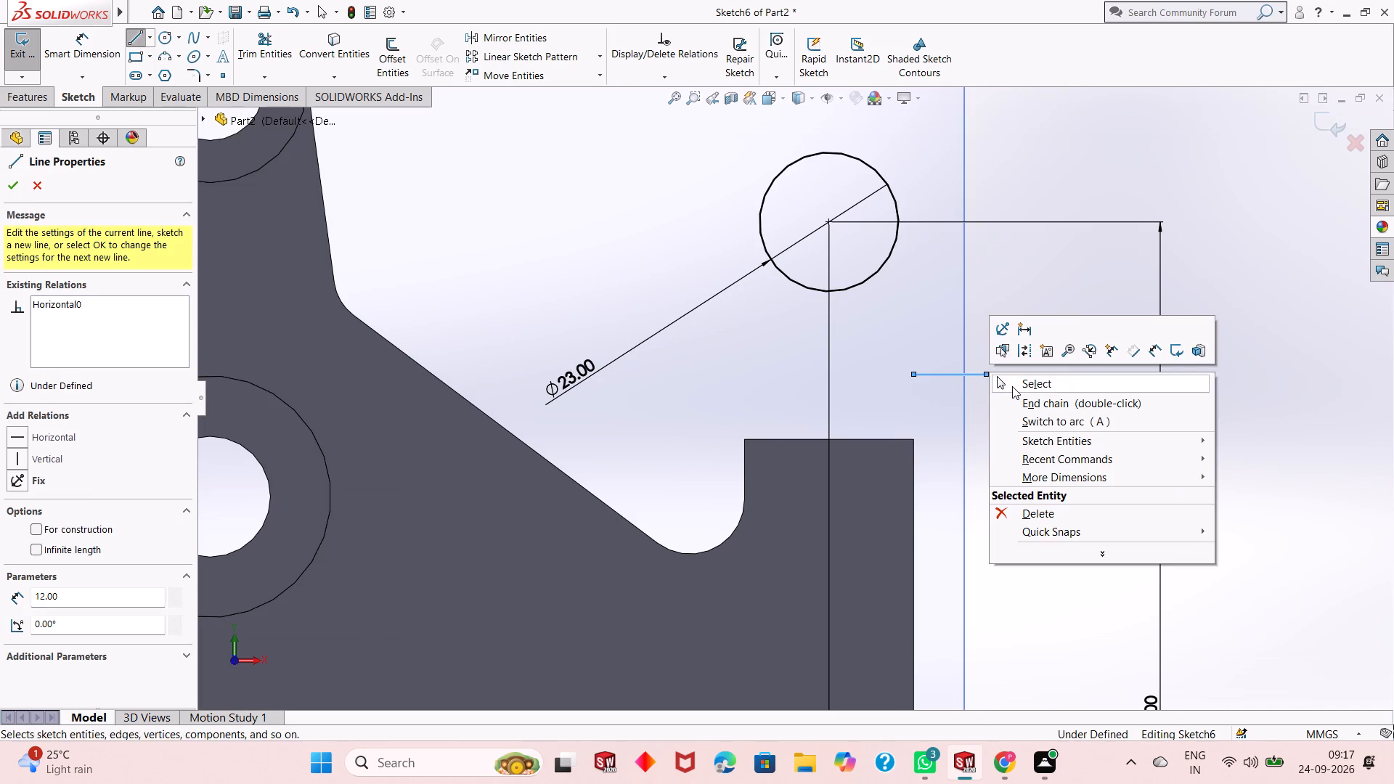
Undo the 12 mm horizontal line floating above the raised end's top outer corner.
click(1012, 386)
scroll(955, 470, up, 3)
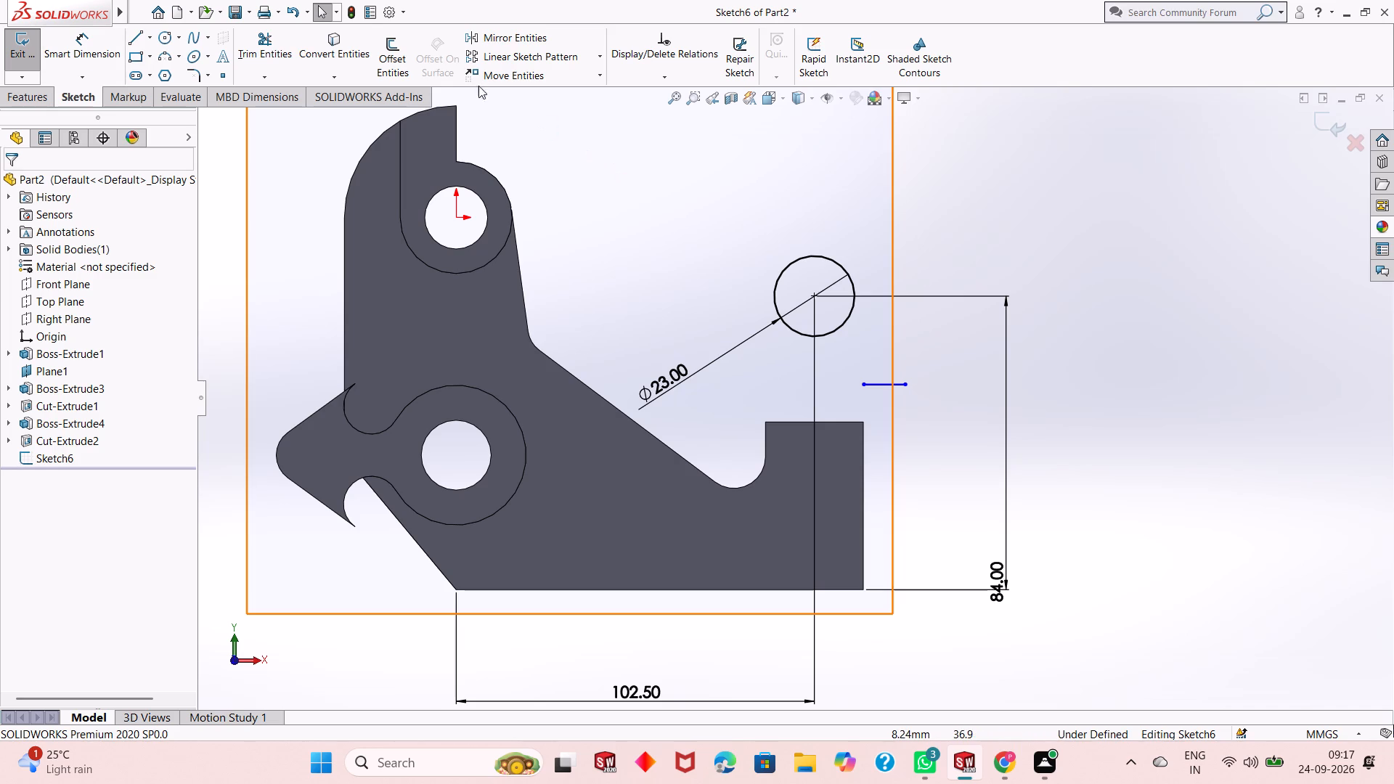
click(136, 41)
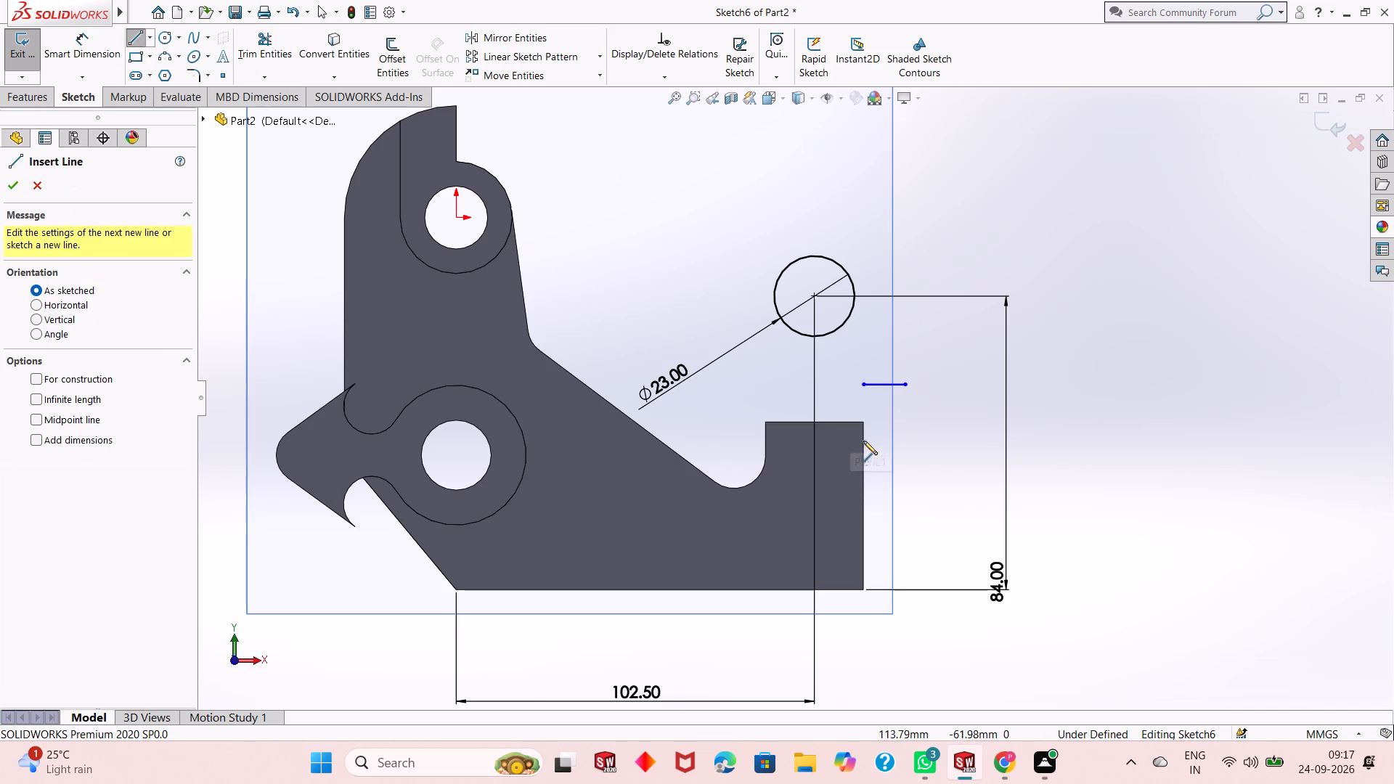
key(Escape)
key(Escape)
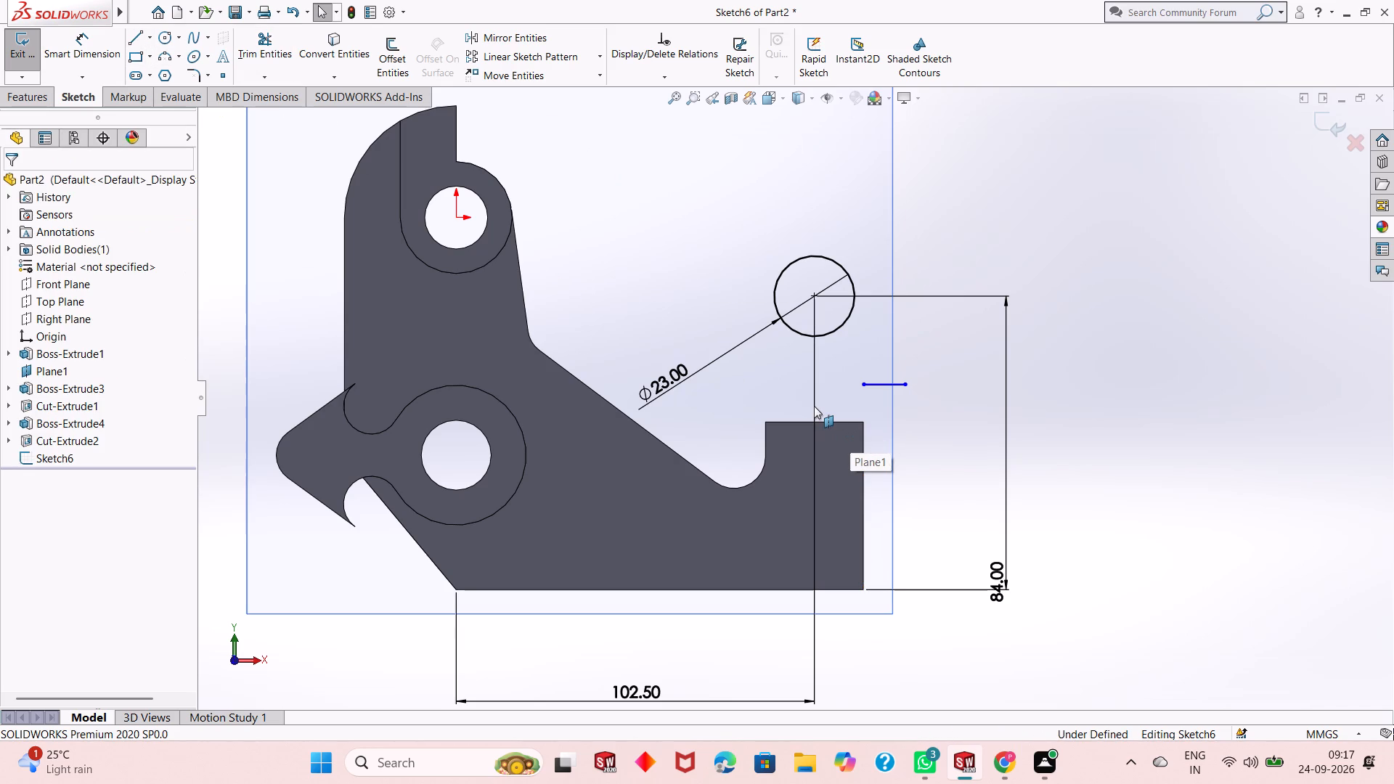
key(ctrl+z)
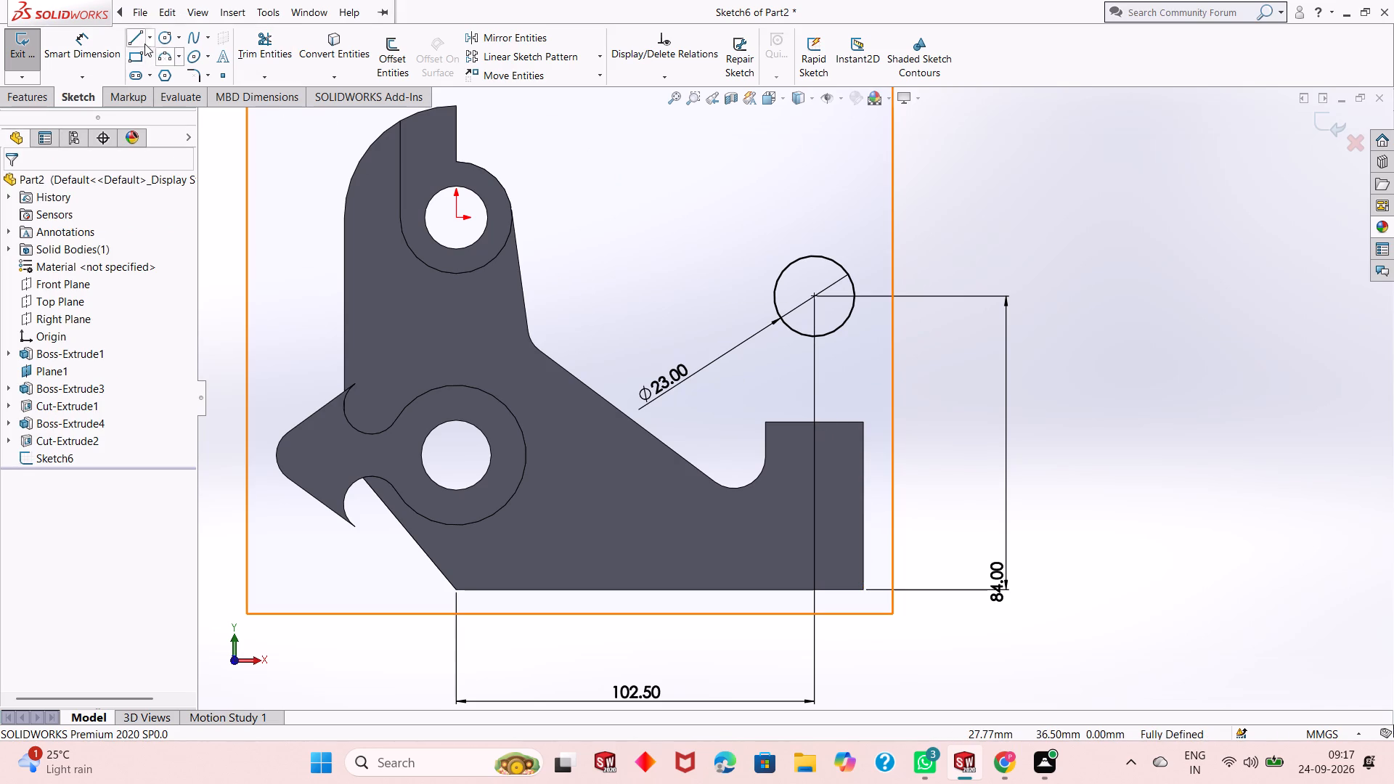
Draw connected lines from the raised end's top outer corner: 8 mm up, 12 mm horizontally outward, and a slope back to the circle's upper outer side.
click(142, 43)
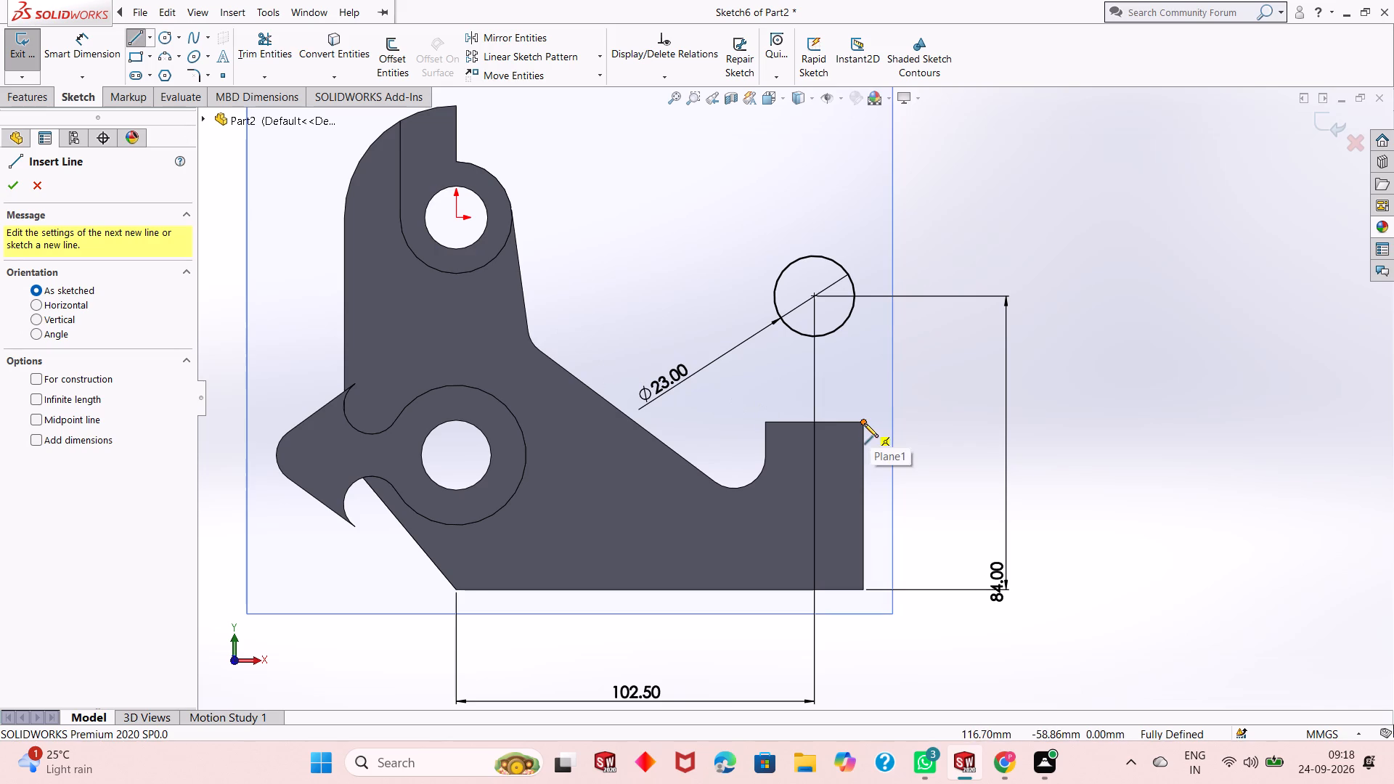
click(864, 423)
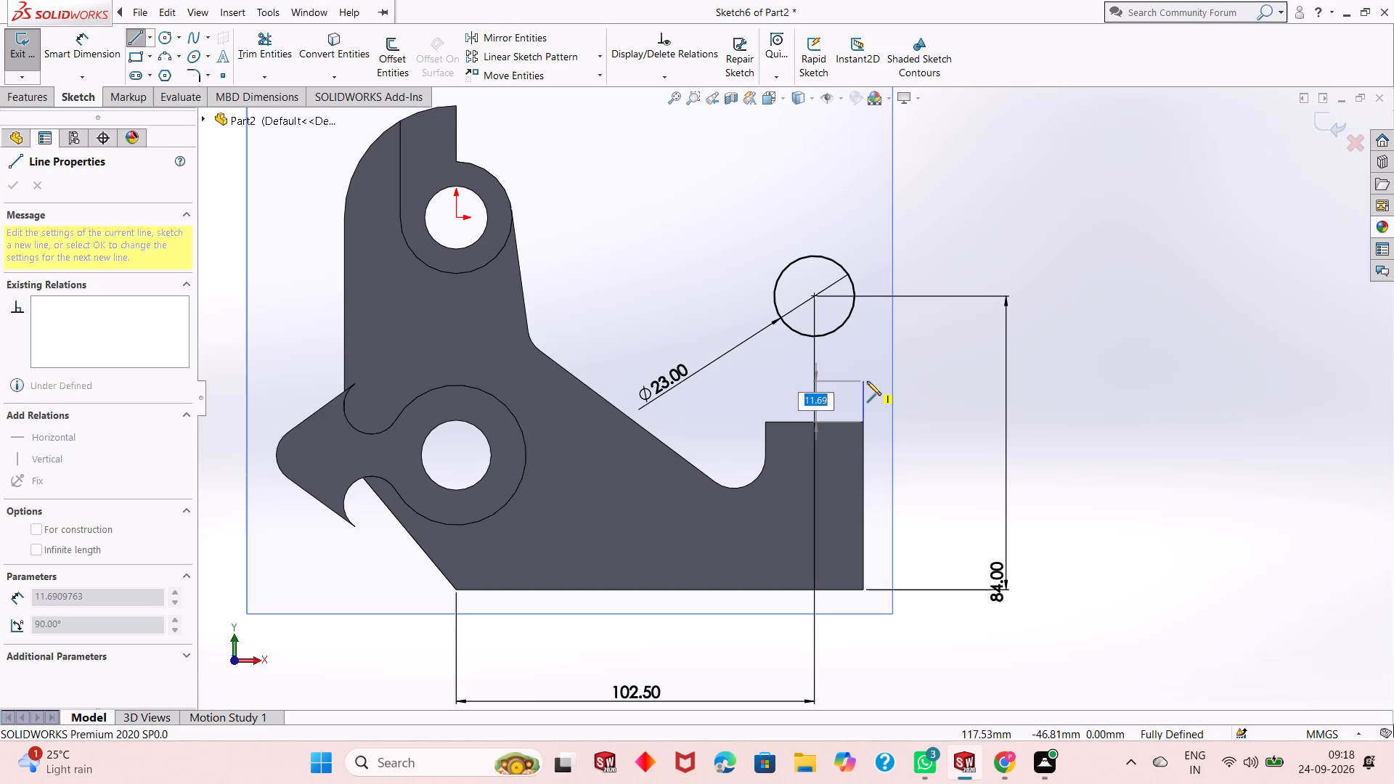
key(8)
key(Return)
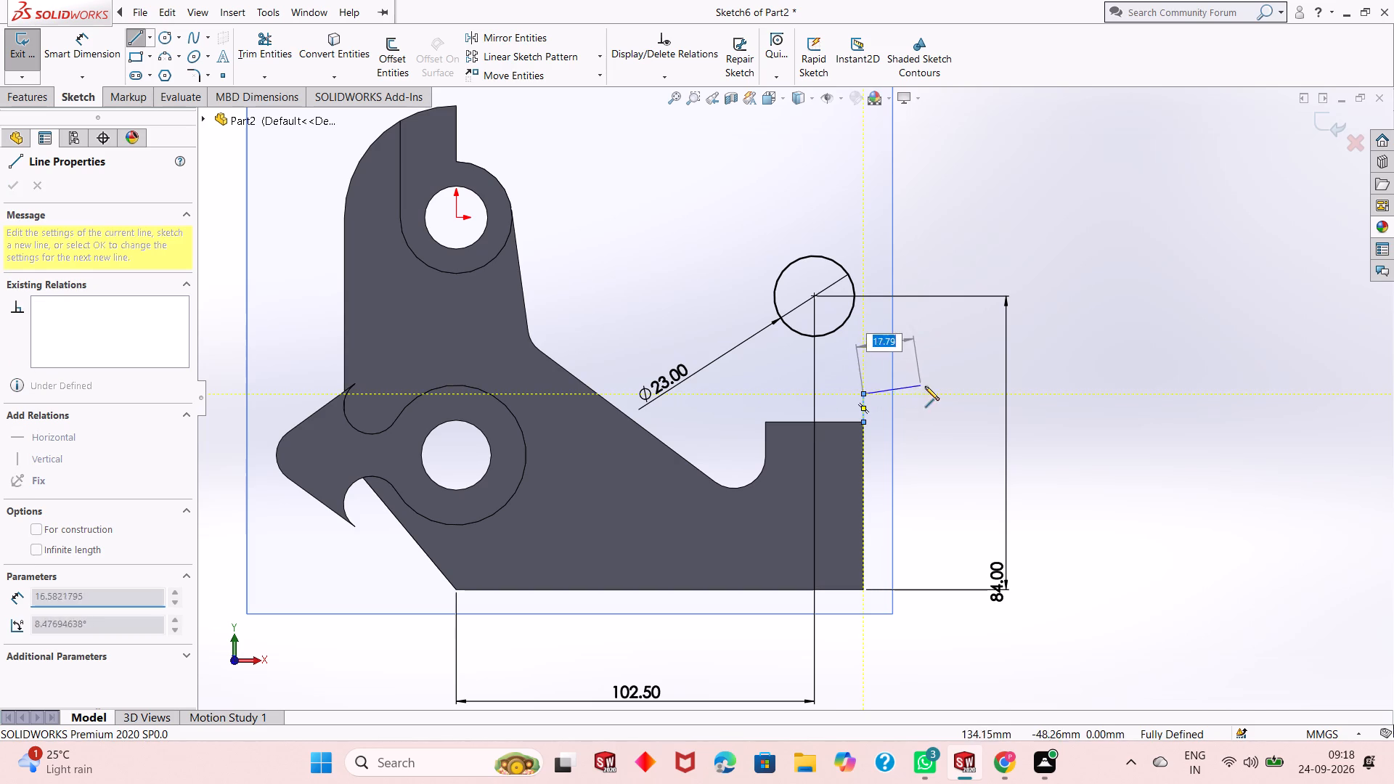
text(12)
key(Return)
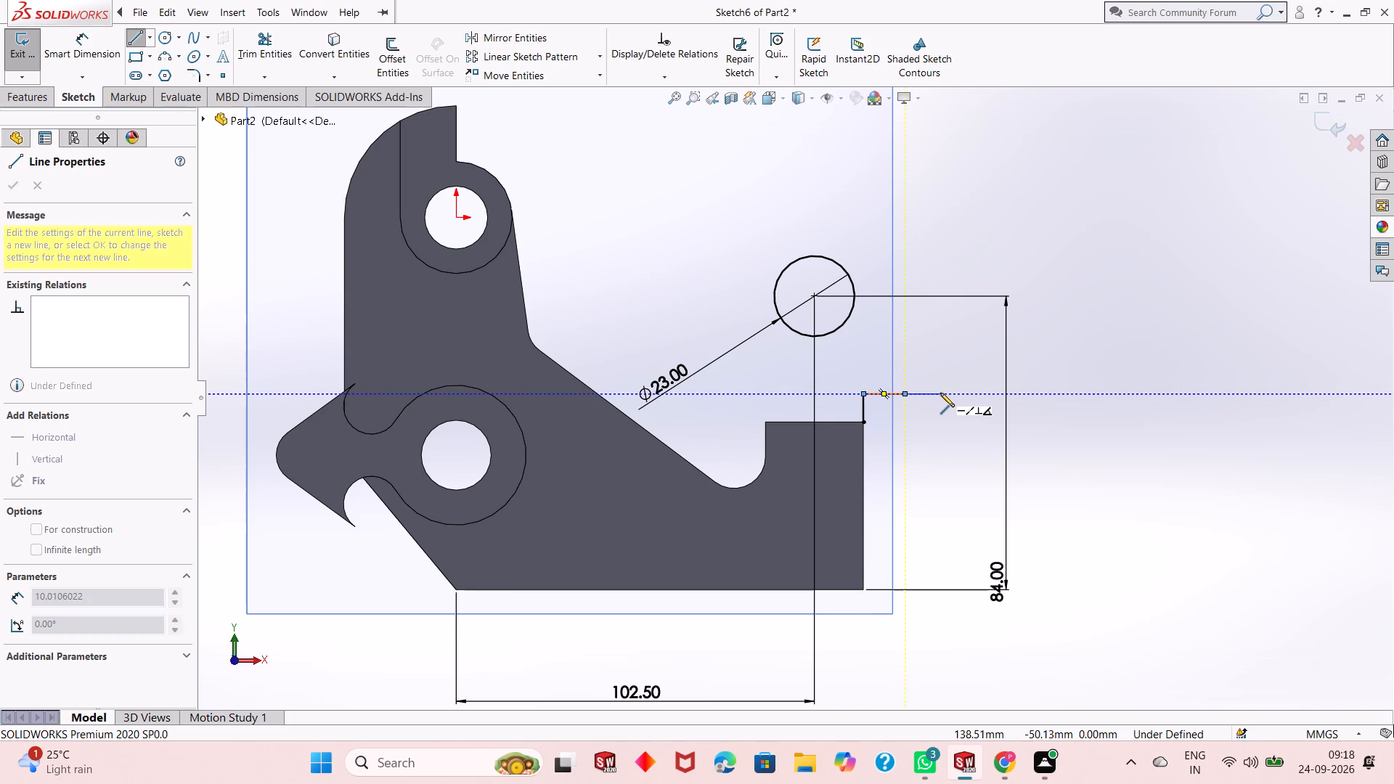
click(847, 272)
right_click(847, 272)
click(894, 282)
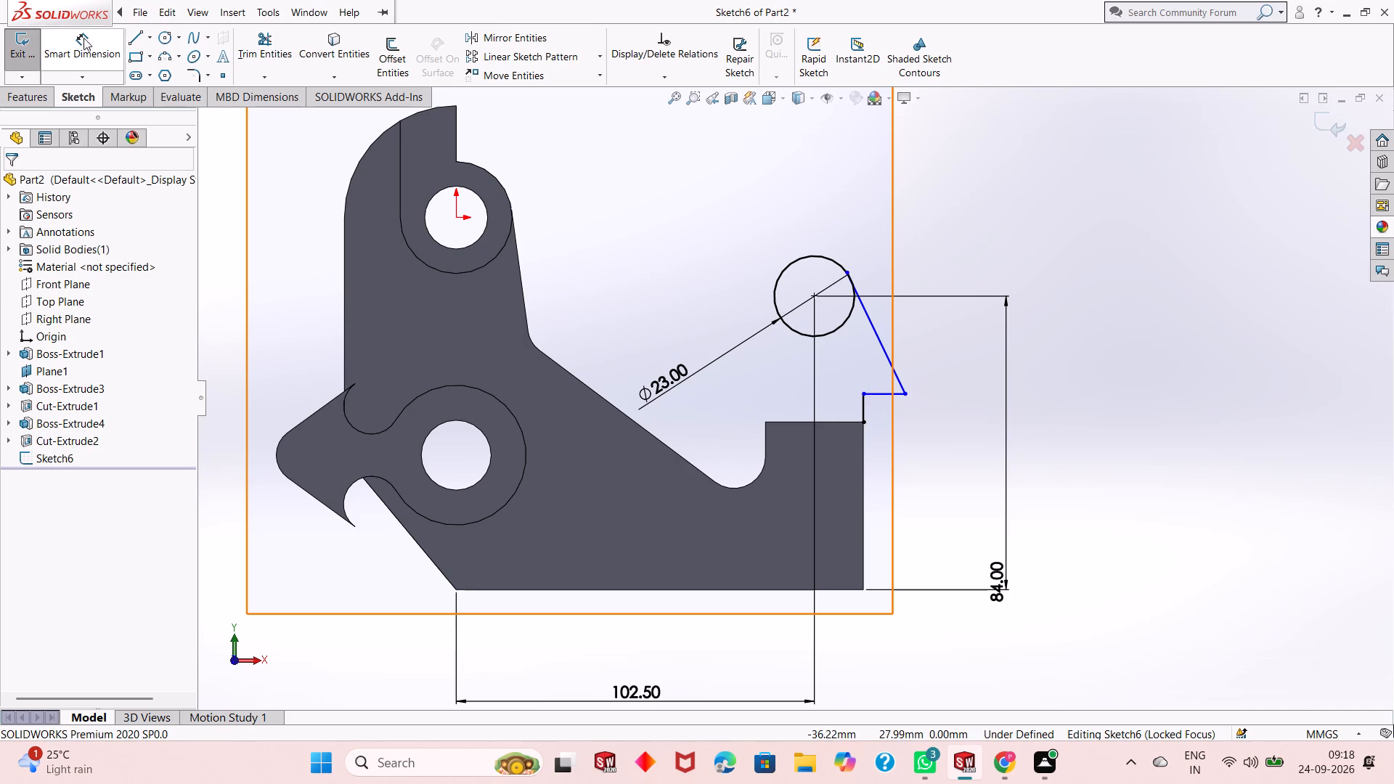
Draw a 36 mm vertical line from the circle's inner side to the raised end's top edge, continuing 25.5 mm horizontally to its outer corner.
click(136, 34)
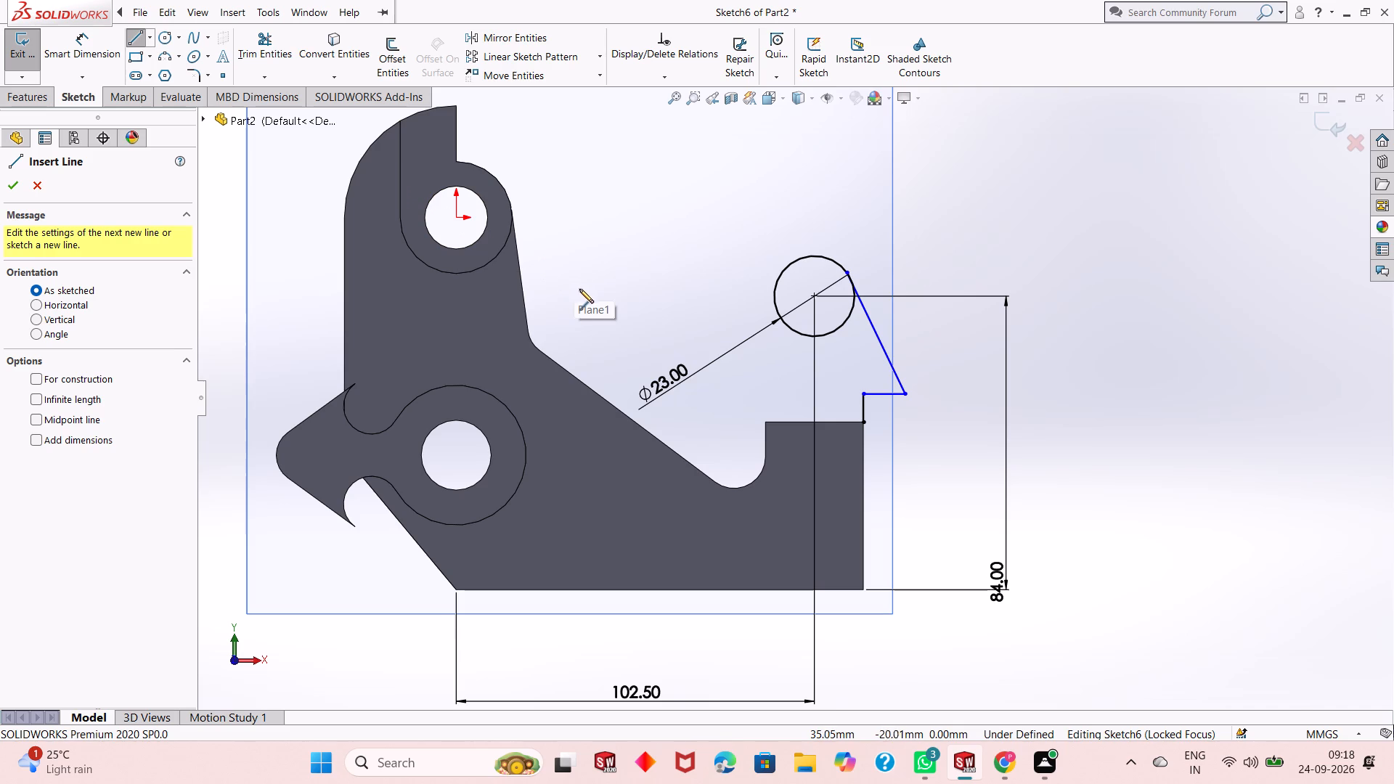
click(774, 293)
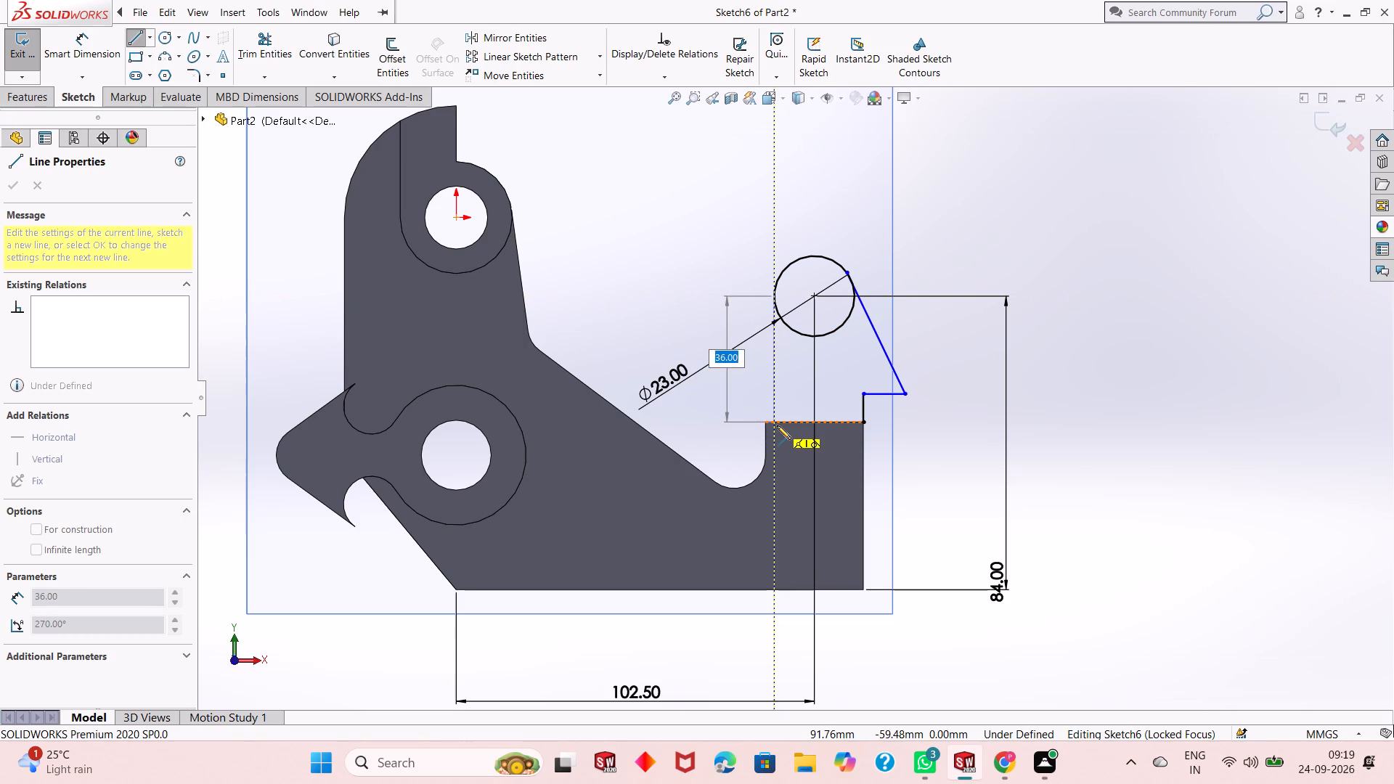
click(777, 425)
click(860, 423)
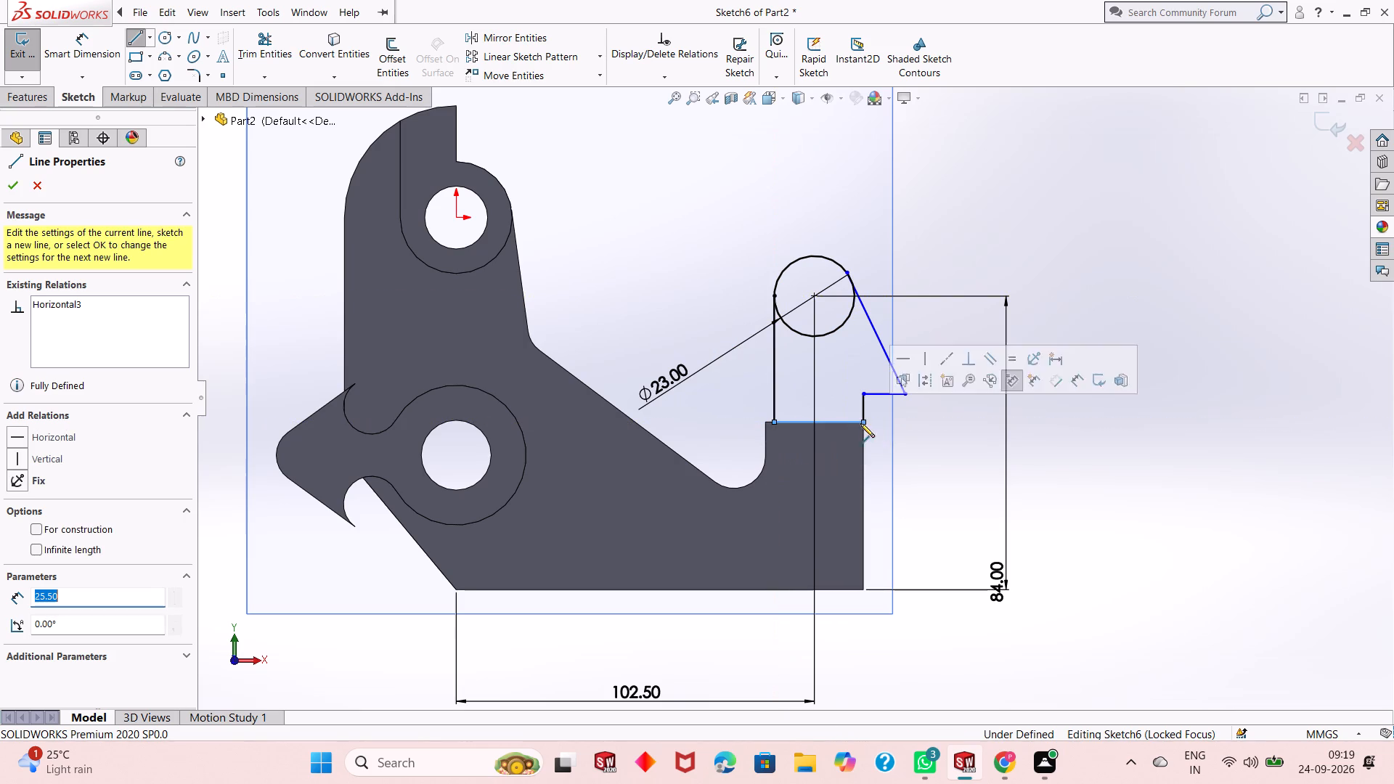
right_click(860, 423)
click(881, 425)
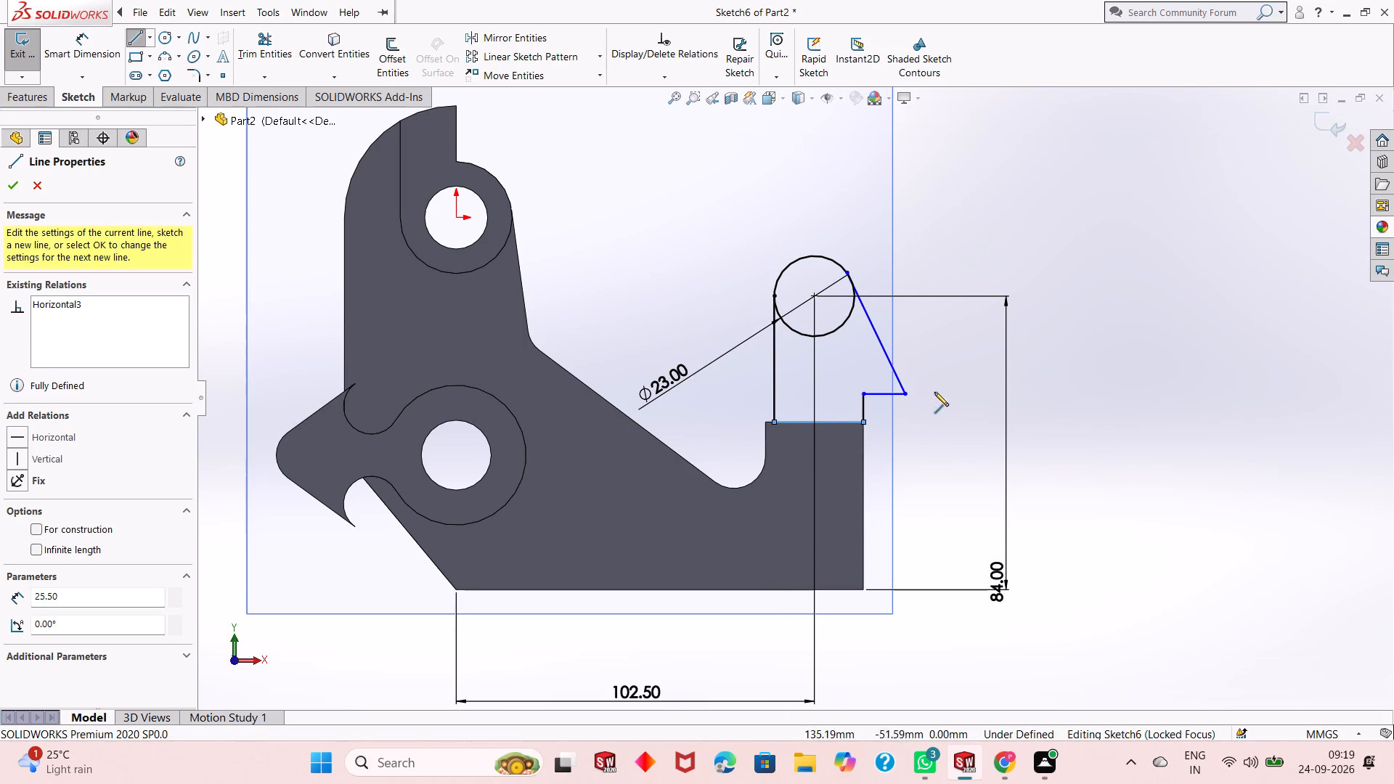
right_click(937, 376)
click(953, 388)
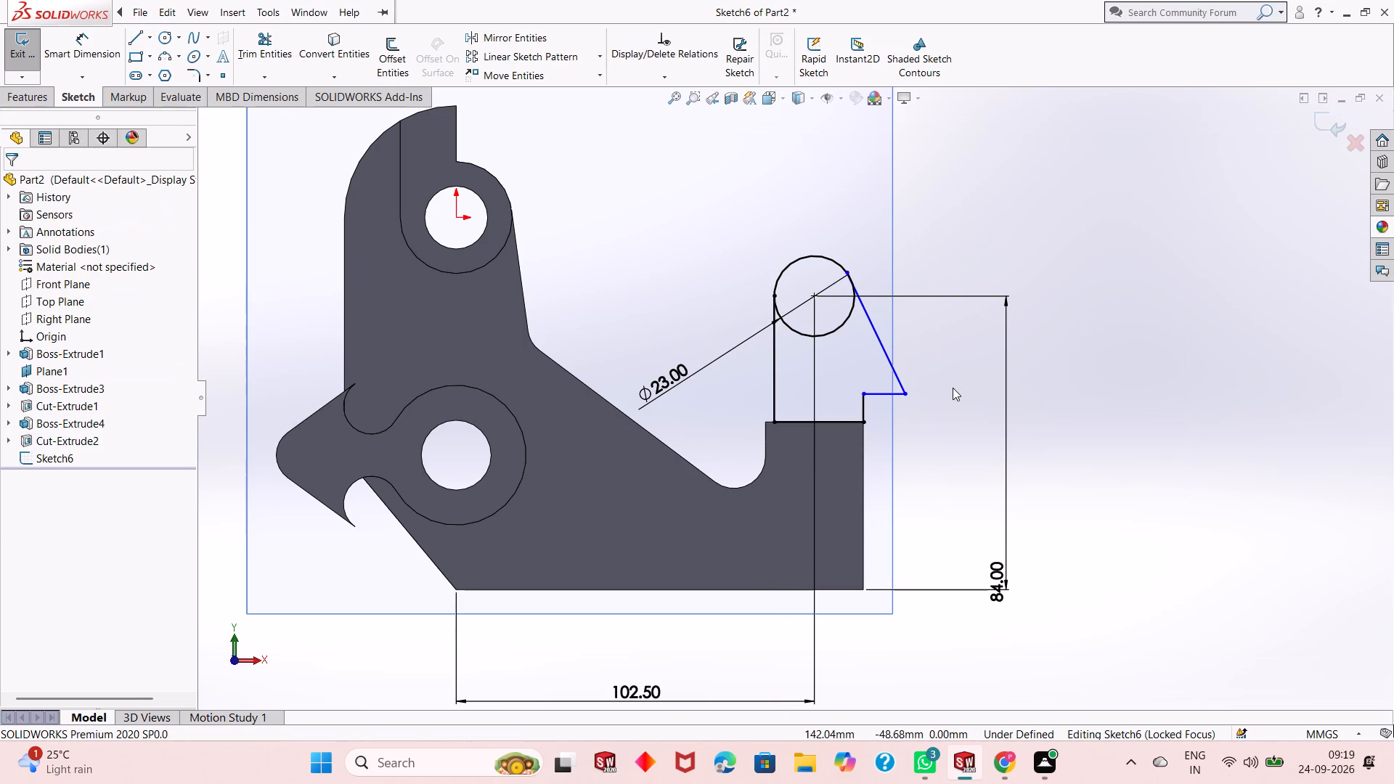
Trim away the lower part of the 23 mm circle, keeping the arc over the top of the profile.
middle_drag(965, 441, 966, 442)
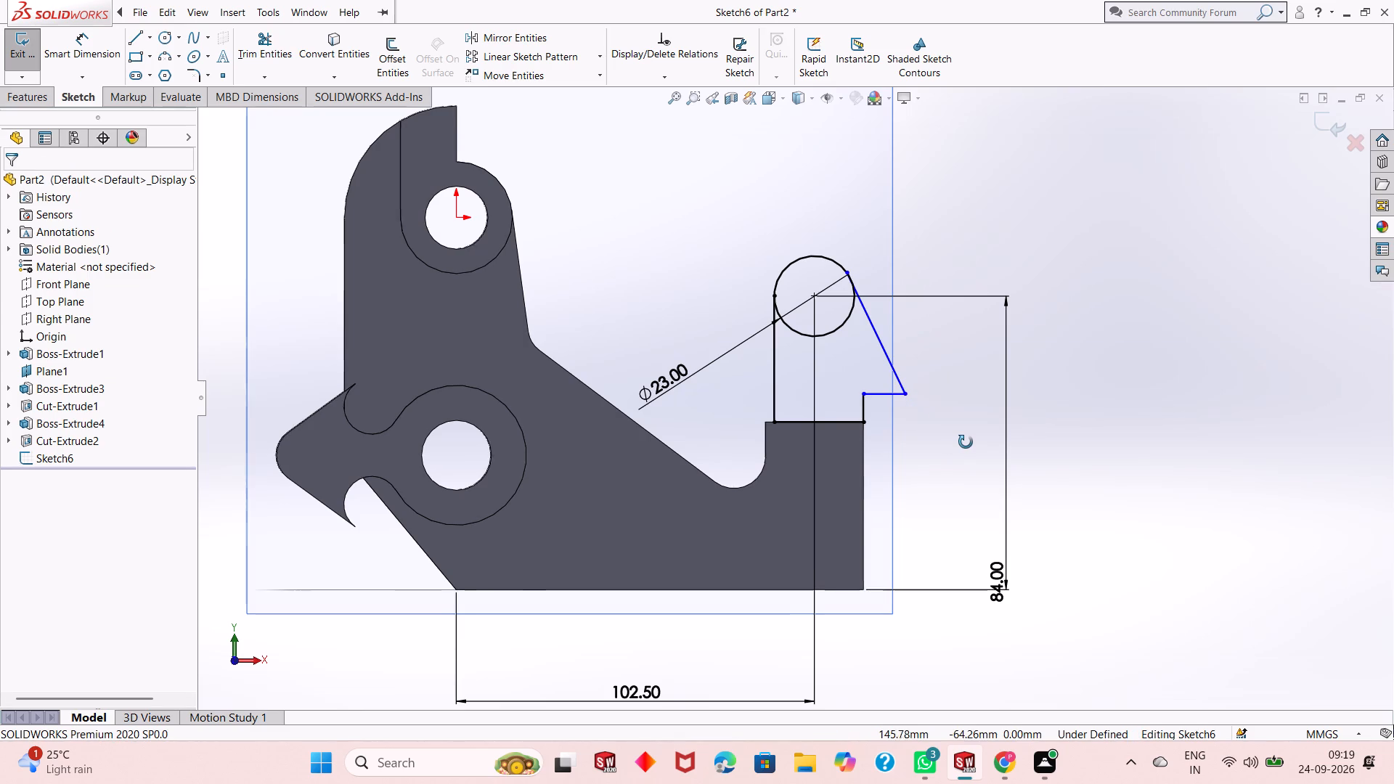
middle_drag(966, 442, 939, 459)
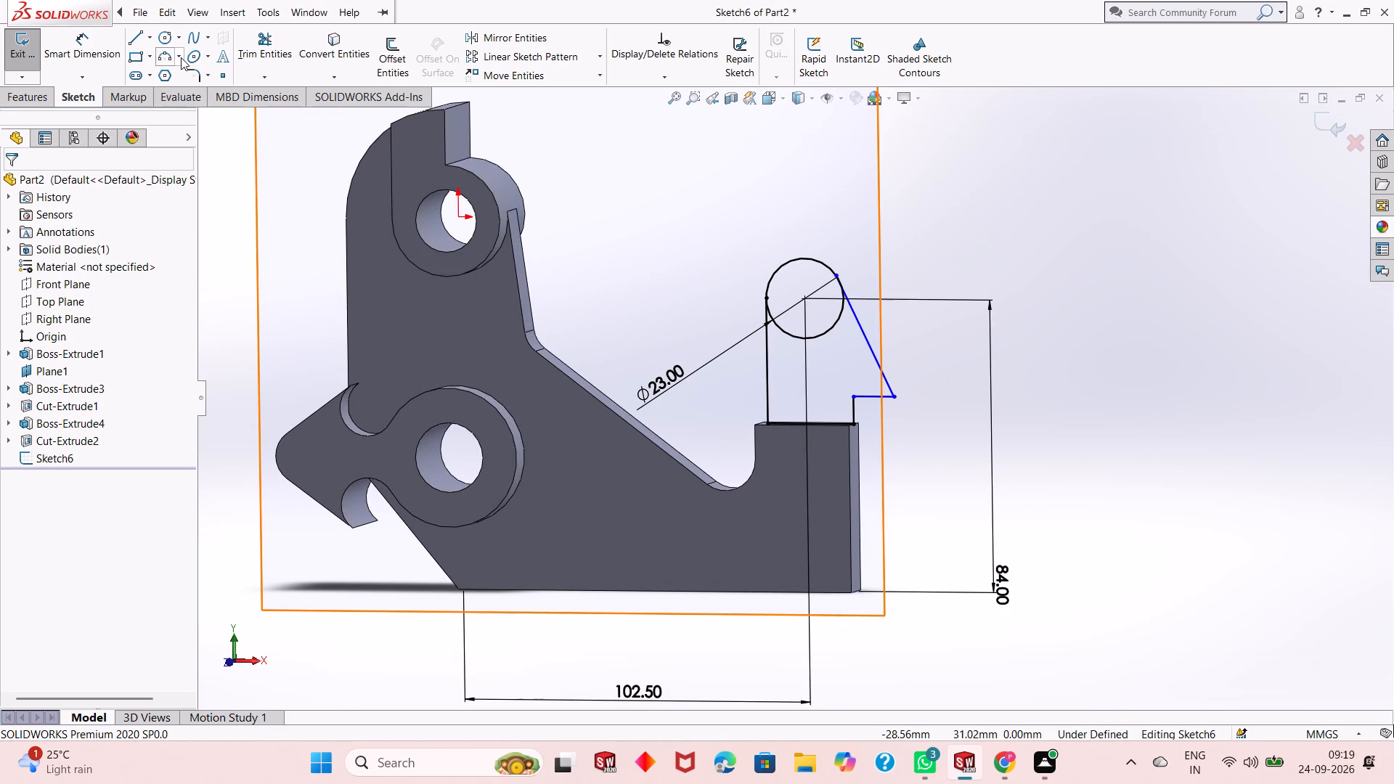
click(262, 41)
click(830, 332)
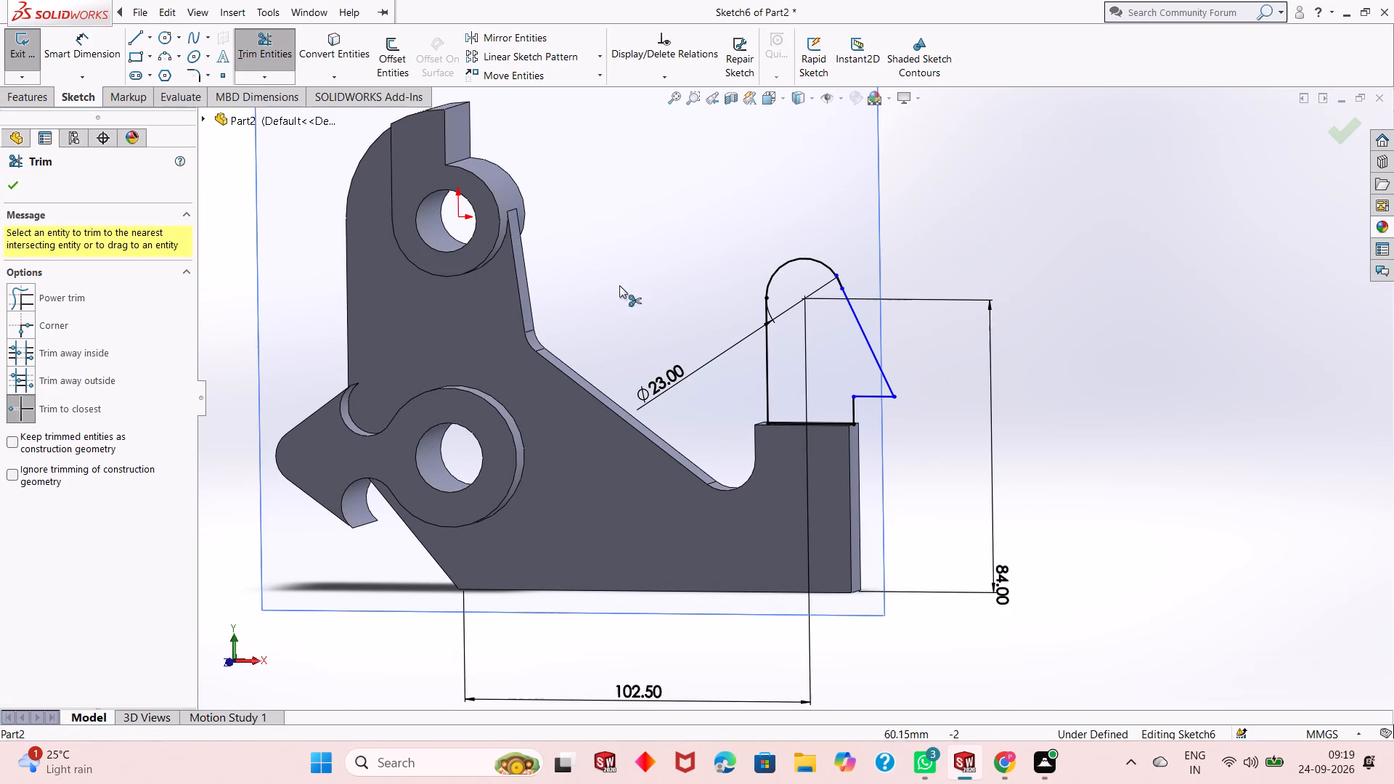
click(10, 179)
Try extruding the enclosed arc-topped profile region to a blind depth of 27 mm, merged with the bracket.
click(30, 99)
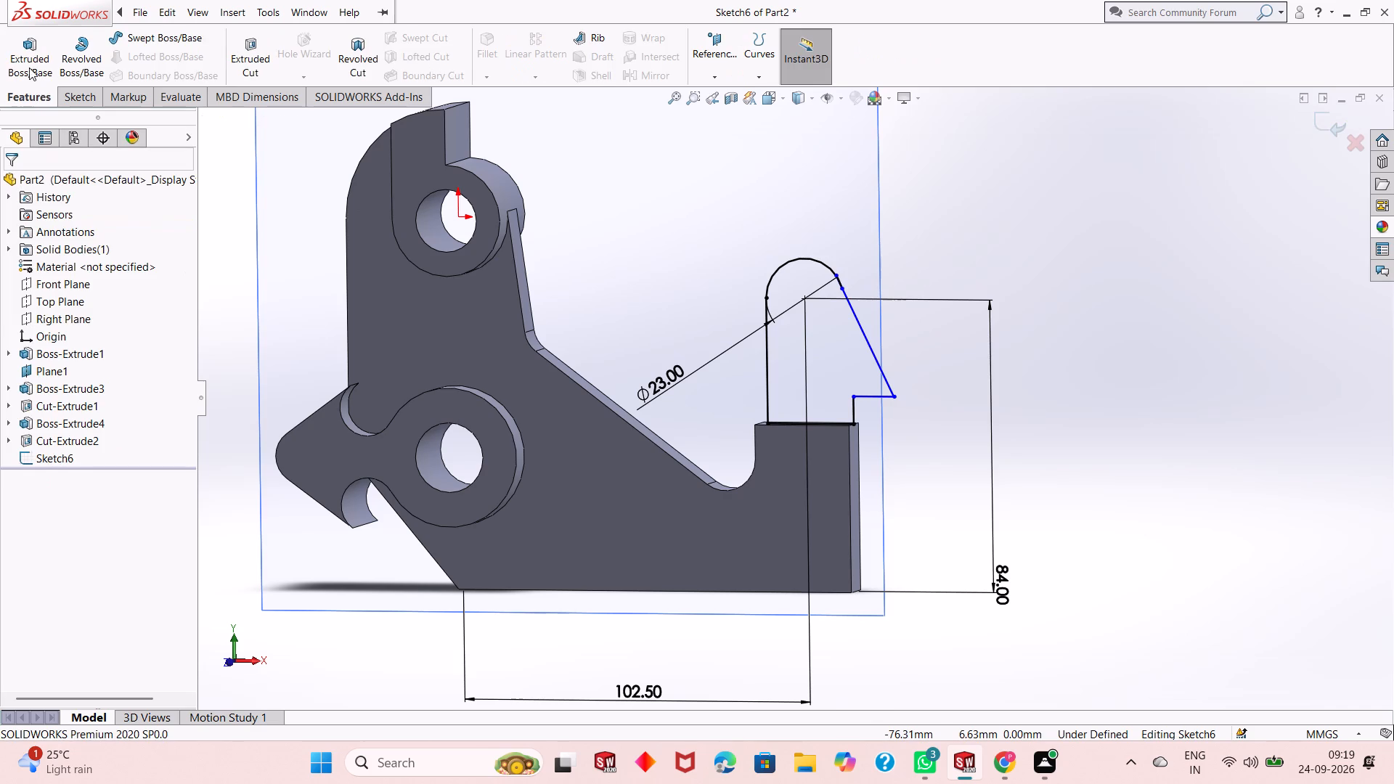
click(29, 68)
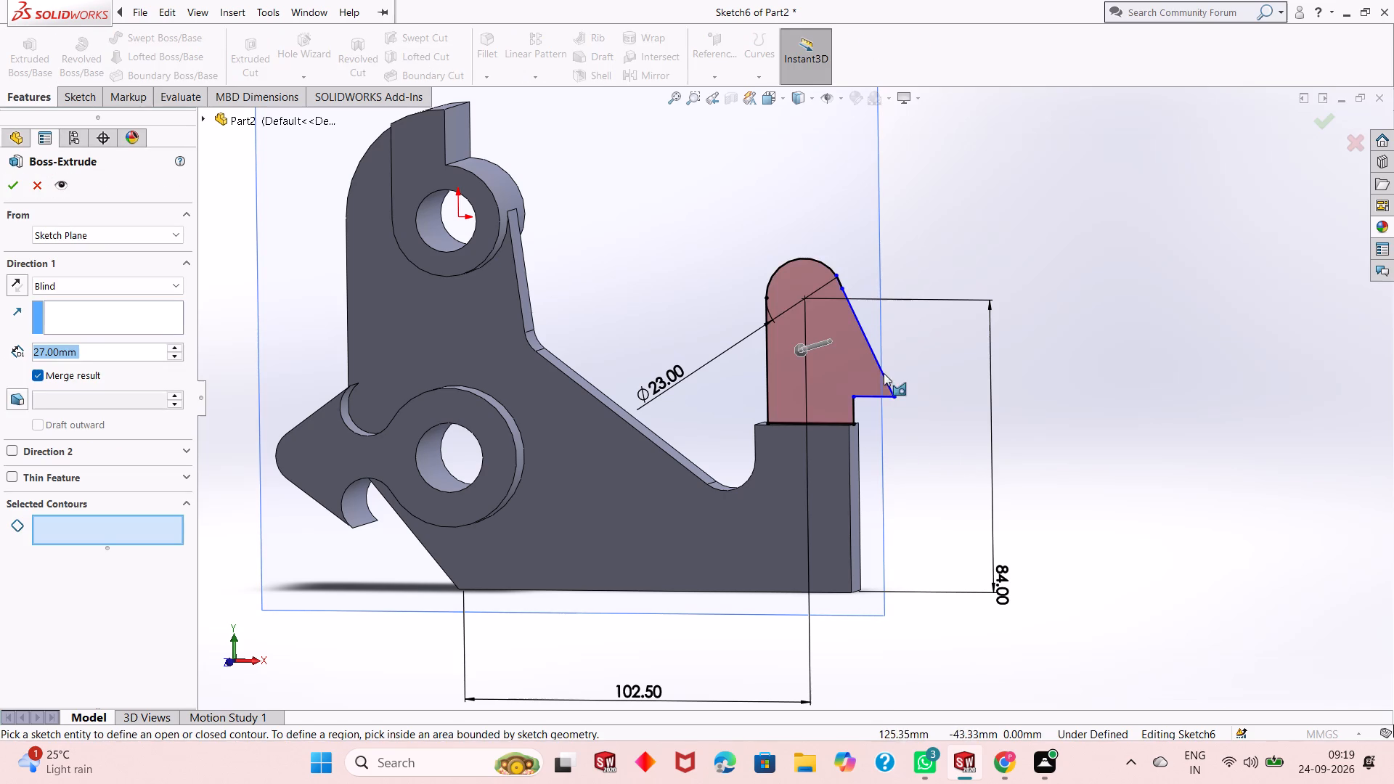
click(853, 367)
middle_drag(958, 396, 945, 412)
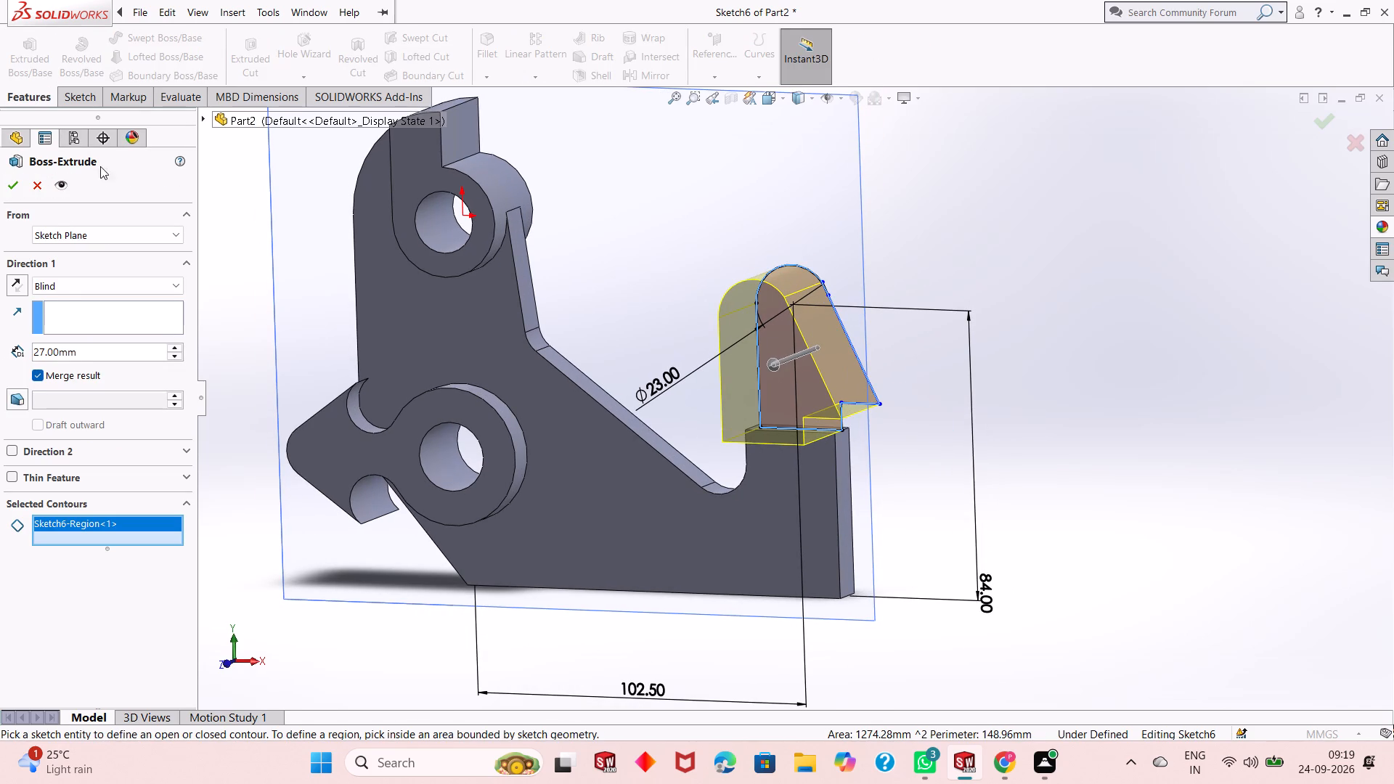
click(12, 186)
Examine how the extruded arc-topped head meets the bracket's raised end.
click(892, 405)
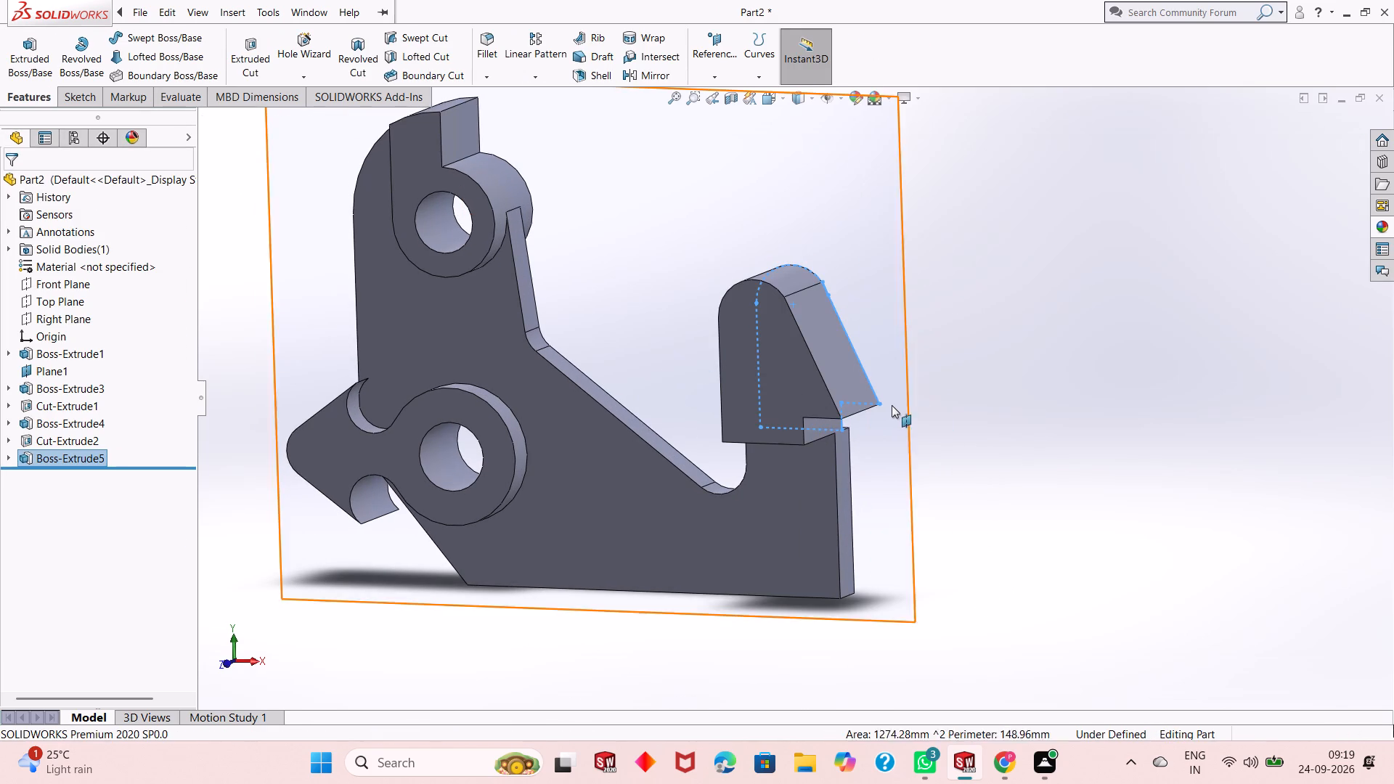
scroll(773, 399, down, 4)
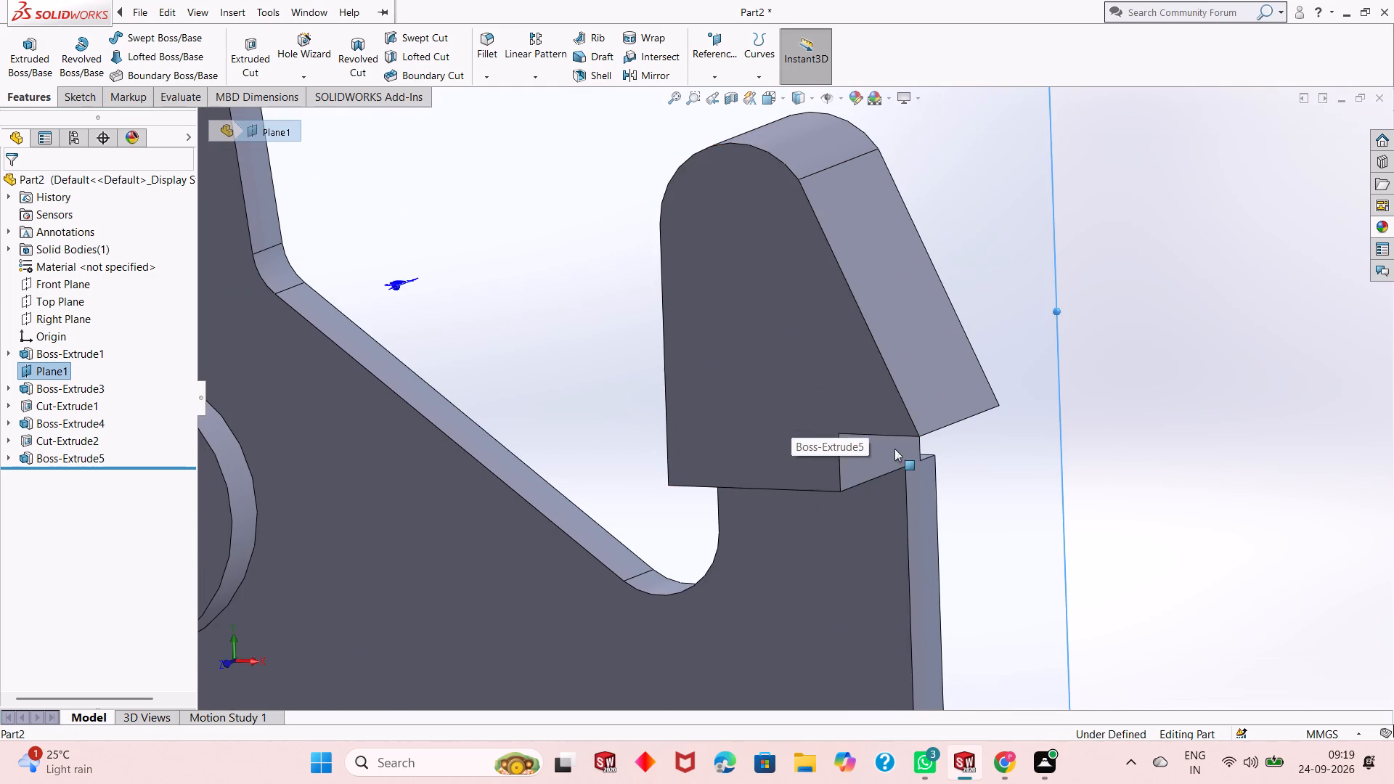
scroll(958, 496, up, 3)
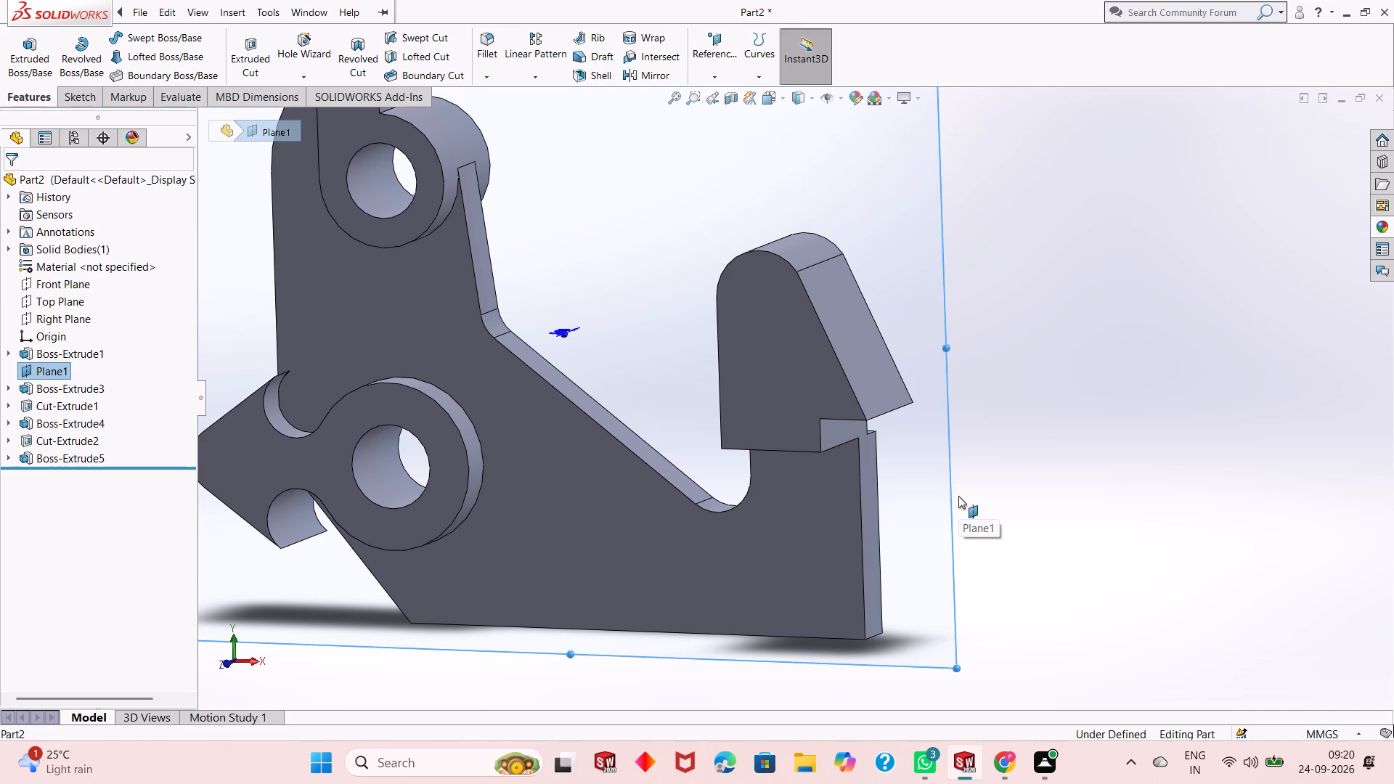
scroll(1119, 493, down, 1)
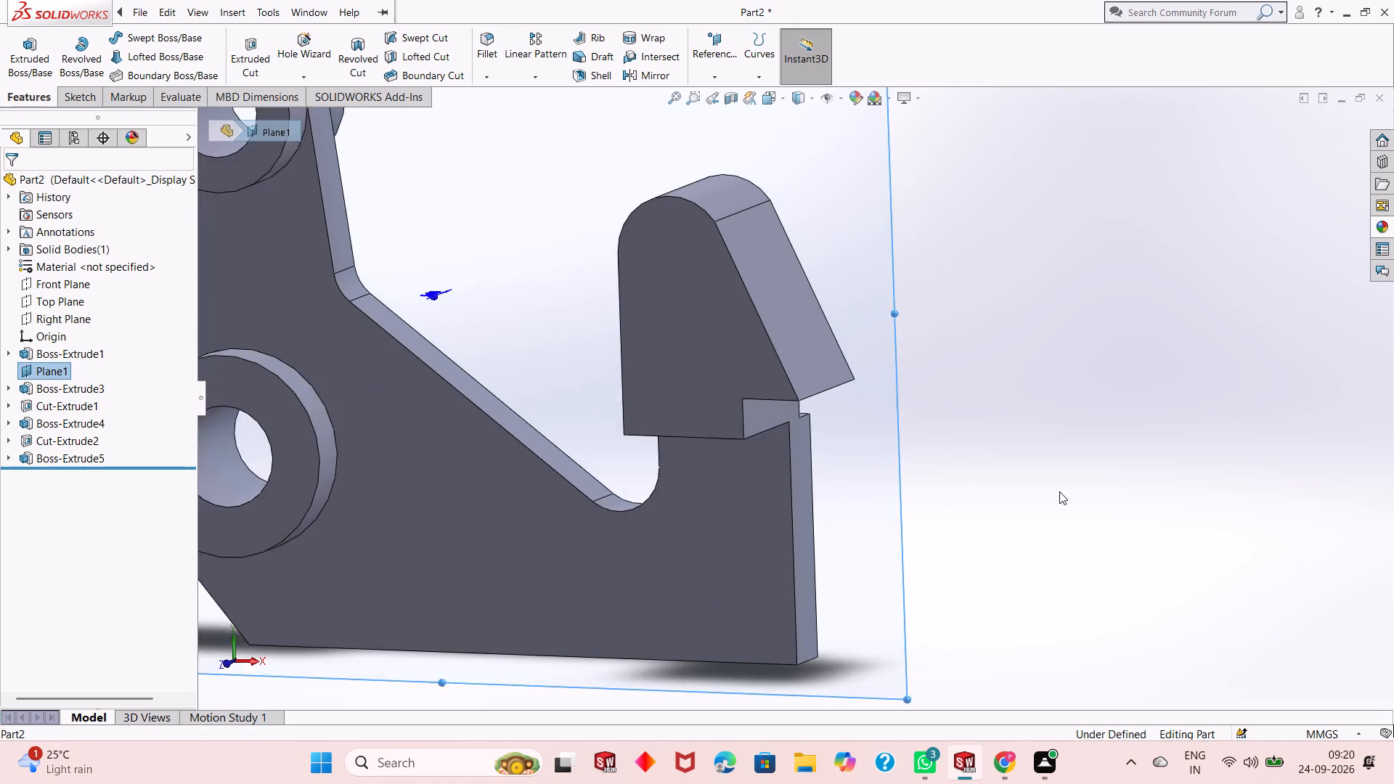
scroll(1059, 491, down, 1)
scroll(722, 454, up, 2)
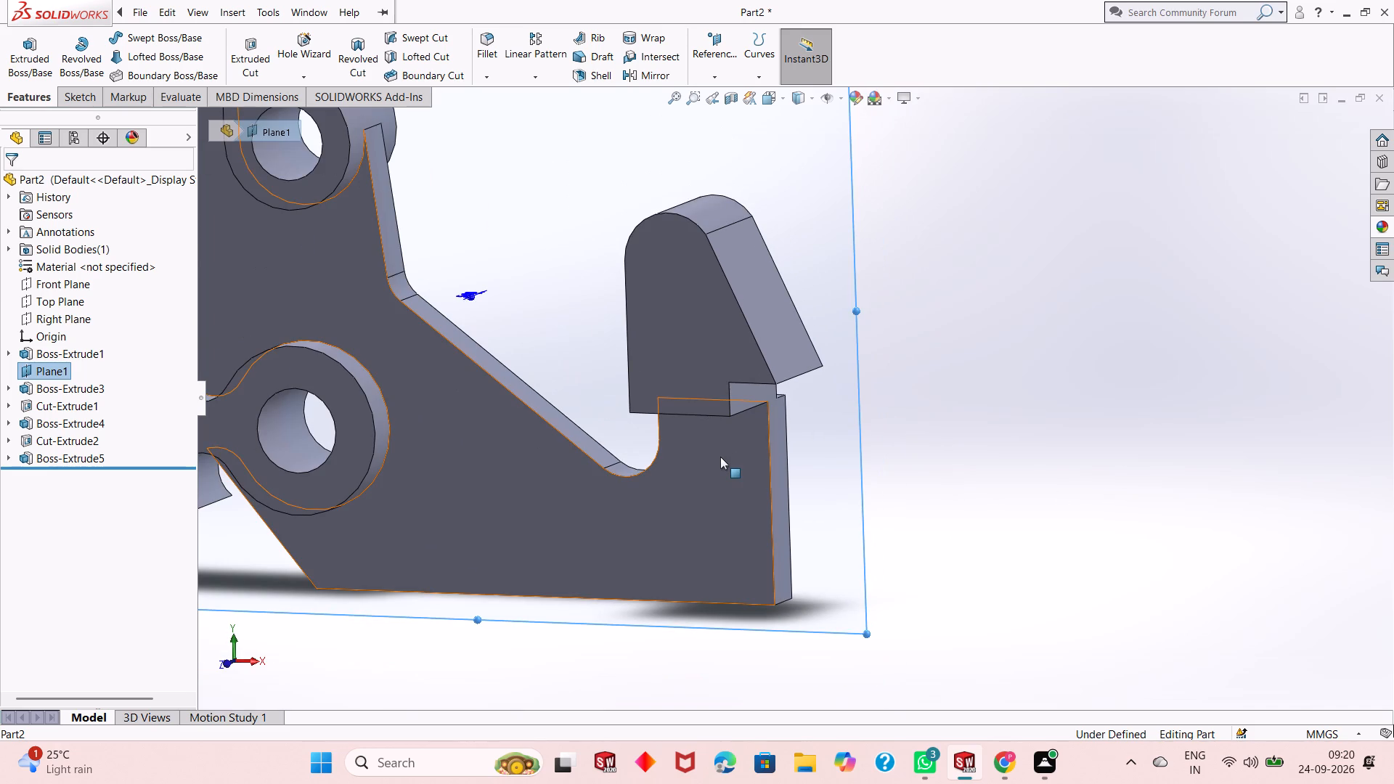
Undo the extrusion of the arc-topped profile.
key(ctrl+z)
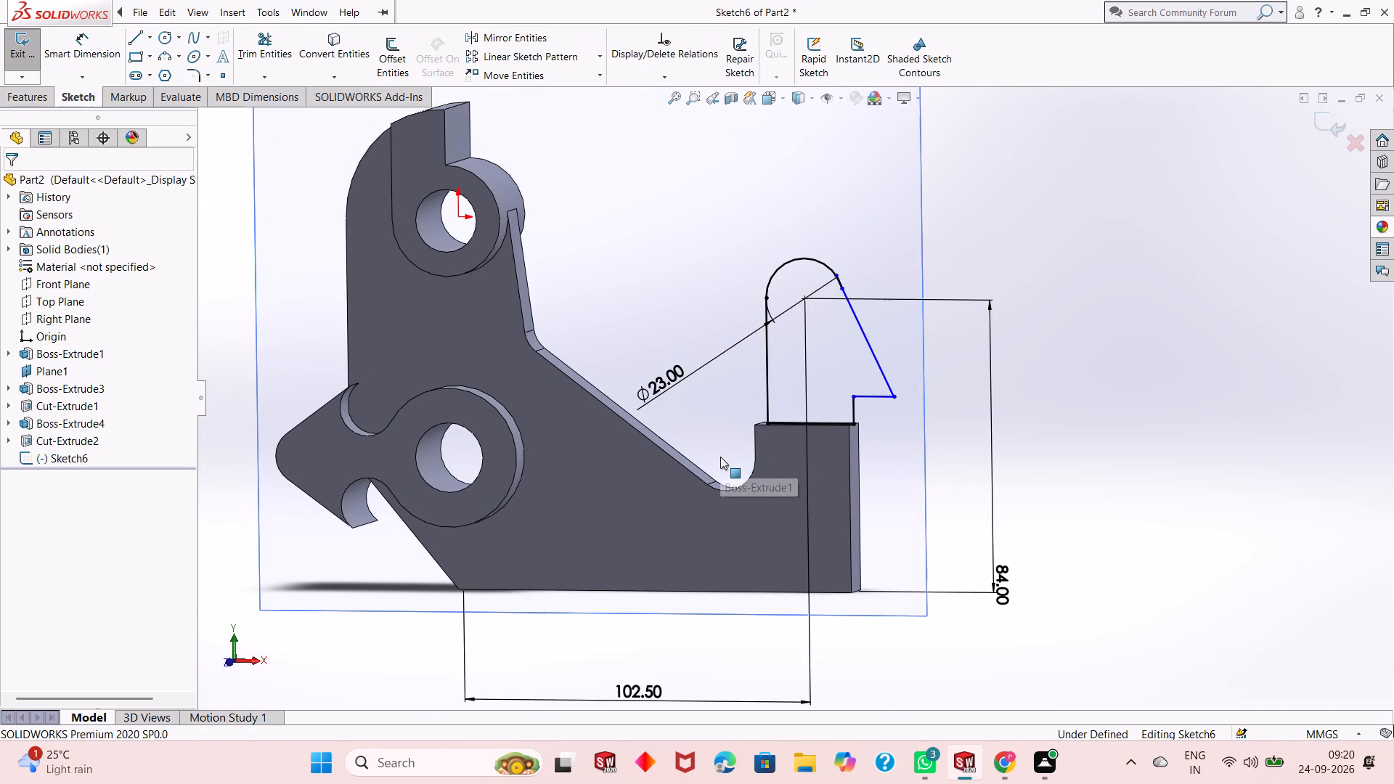
Delete the profile's horizontal base line and the vertical line beneath the arc's inner end.
key(ctrl+8)
key(Escape)
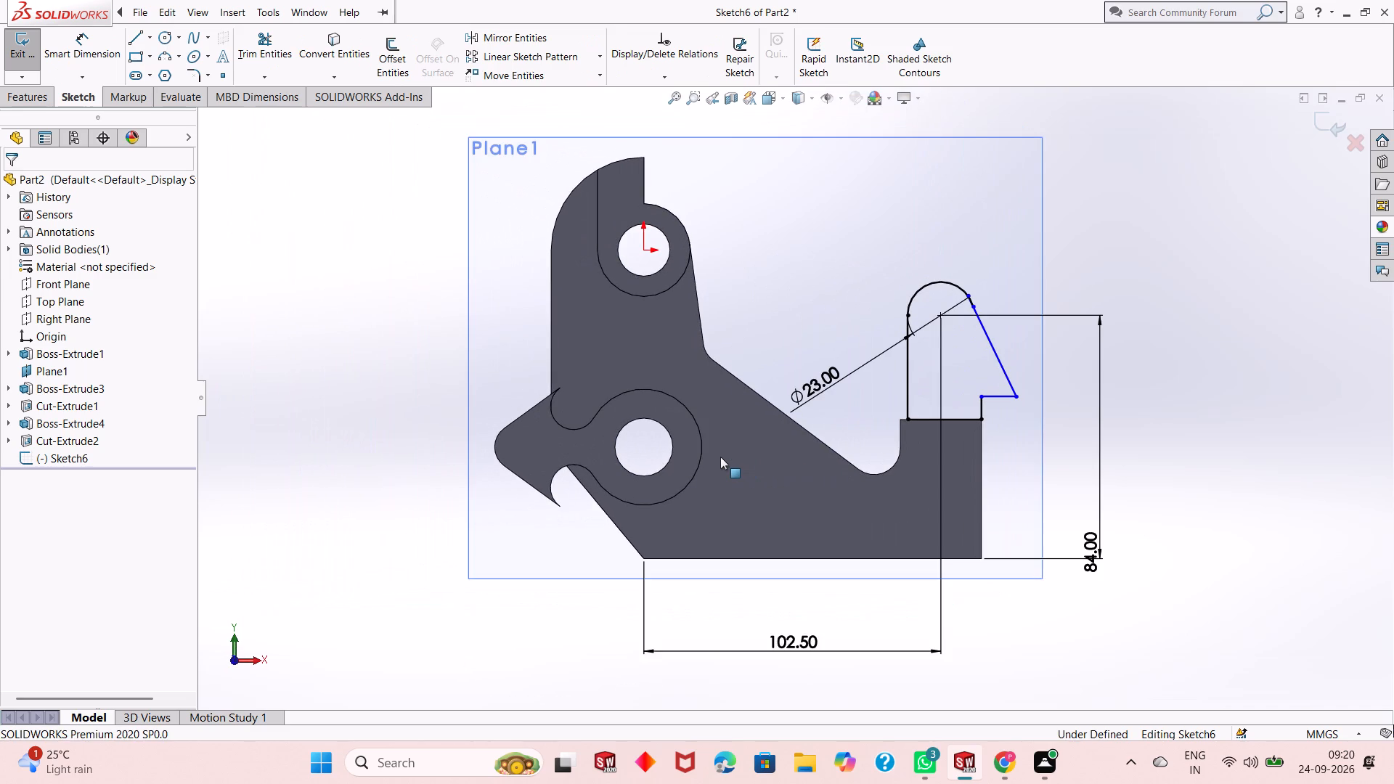
scroll(930, 368, down, 1)
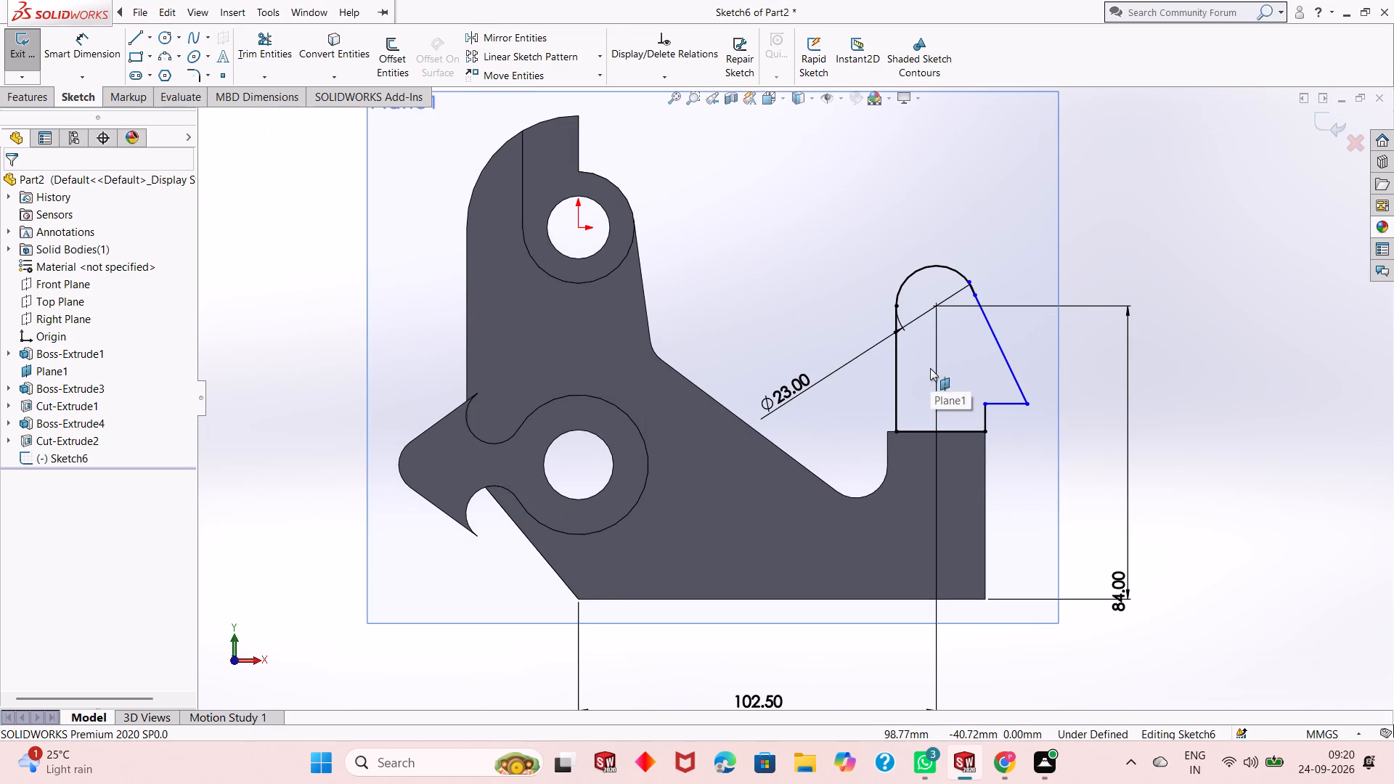
scroll(920, 343, down, 2)
scroll(875, 412, up, 1)
scroll(923, 468, down, 2)
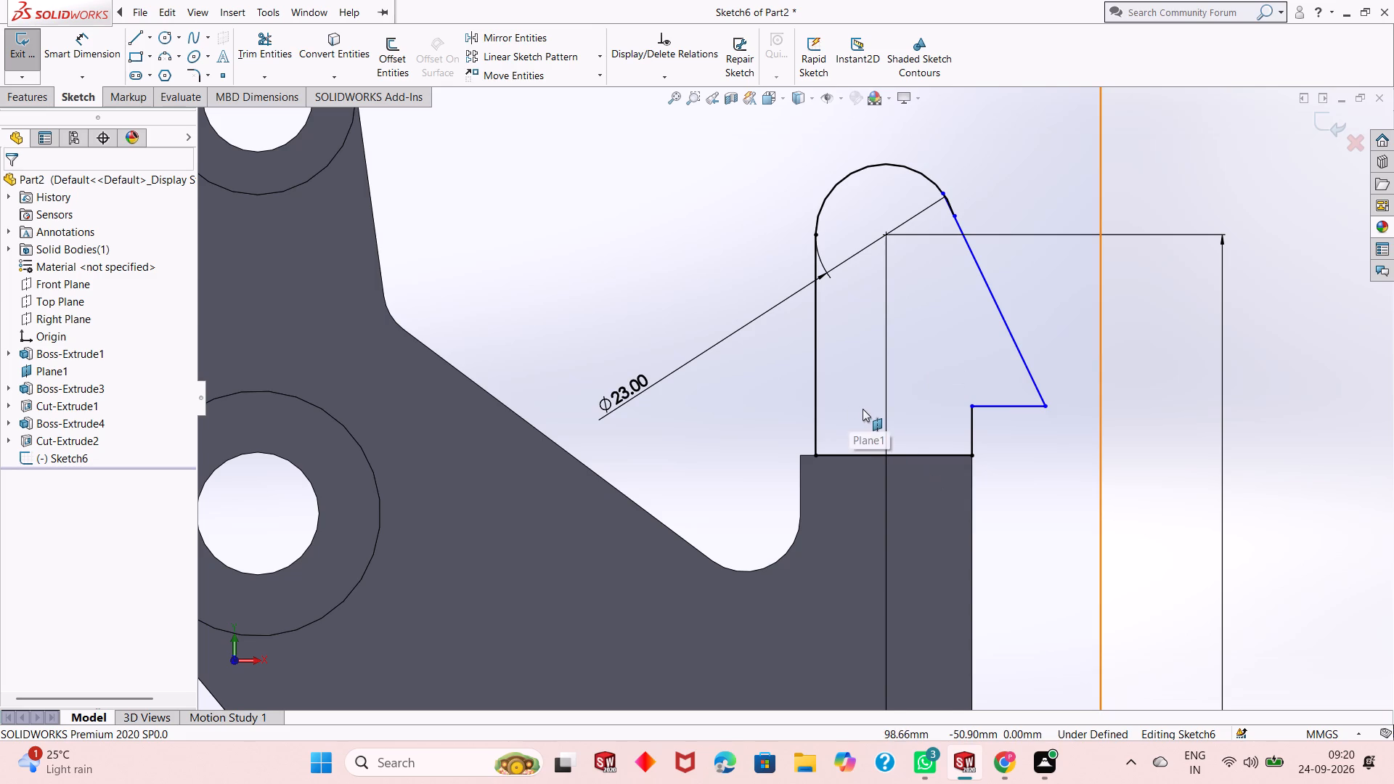
click(897, 454)
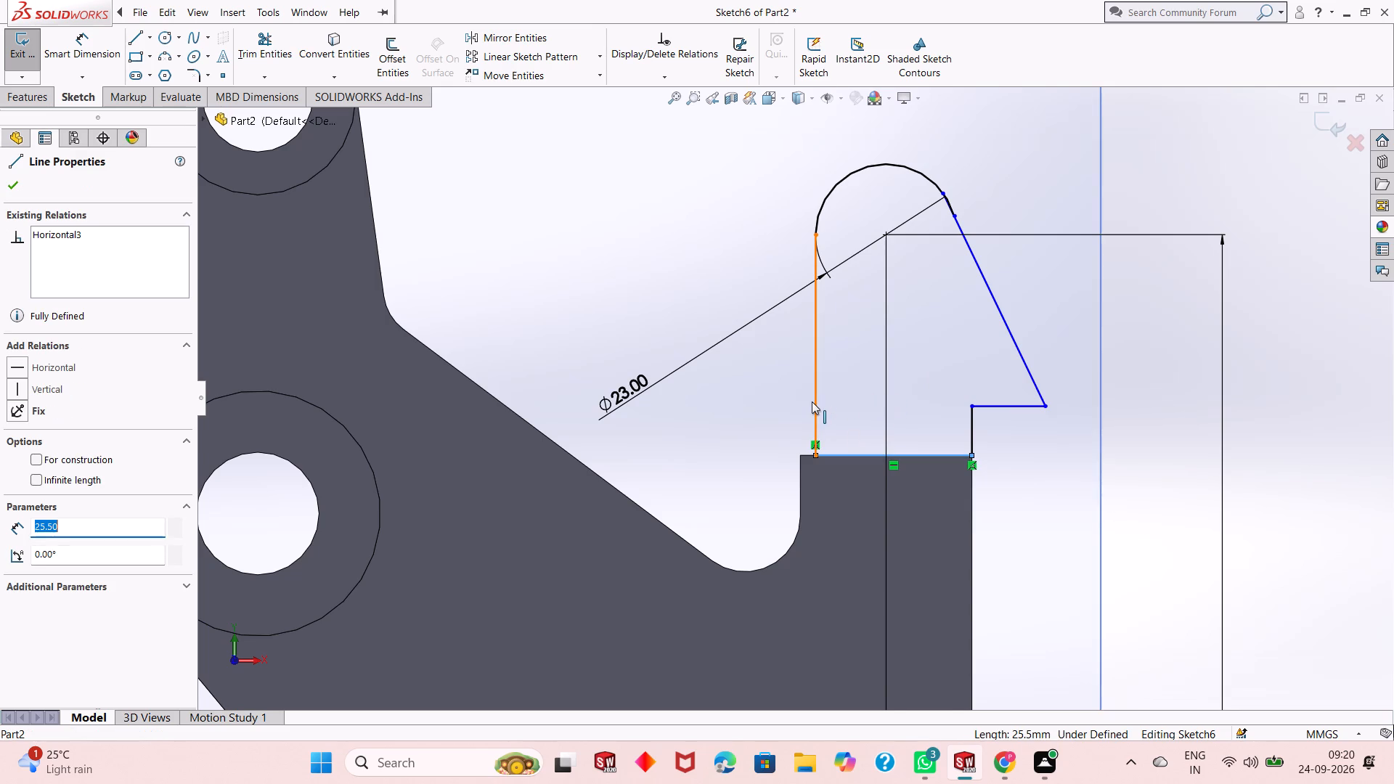
ctrl+click(812, 401)
key(Delete)
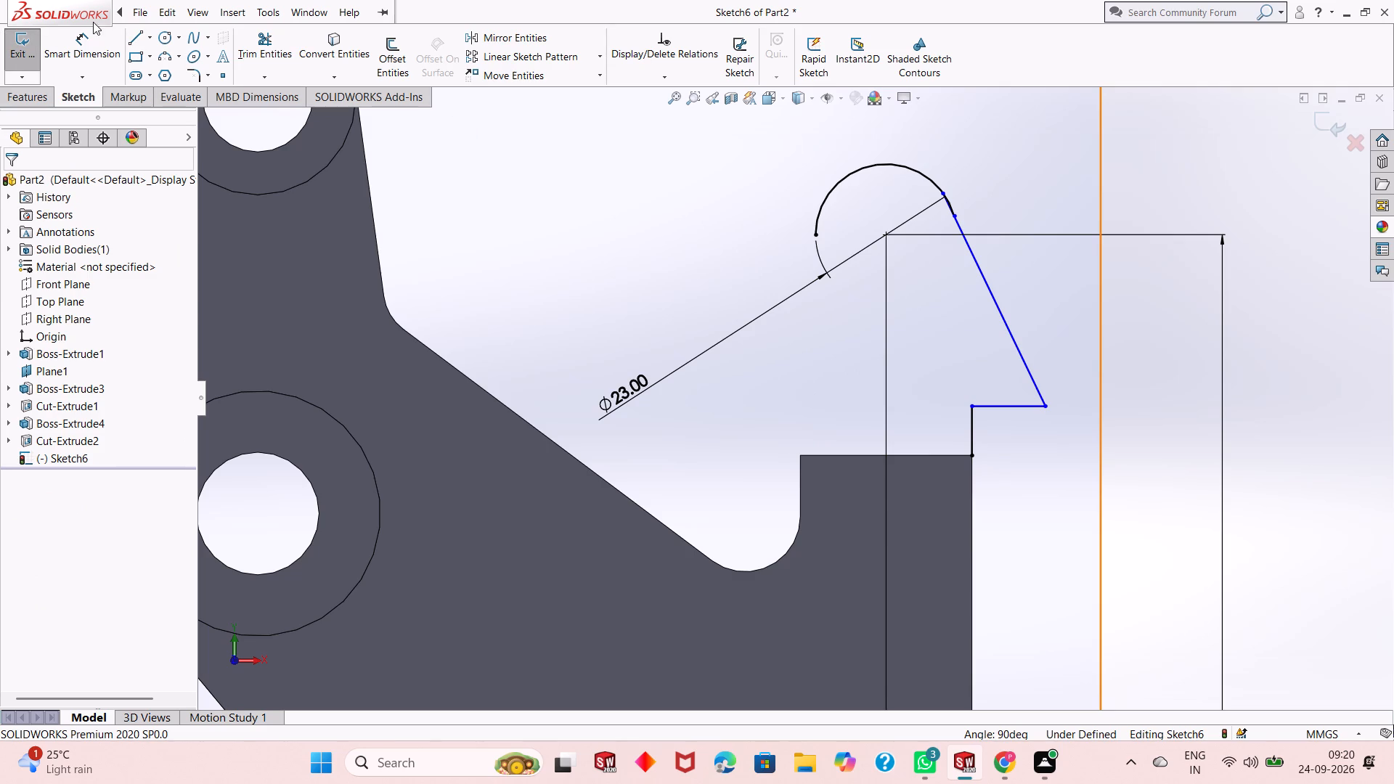
Close the profile with a line about 36 mm long from the arc's inner end to the raised end, then across its 28 mm top edge.
click(137, 33)
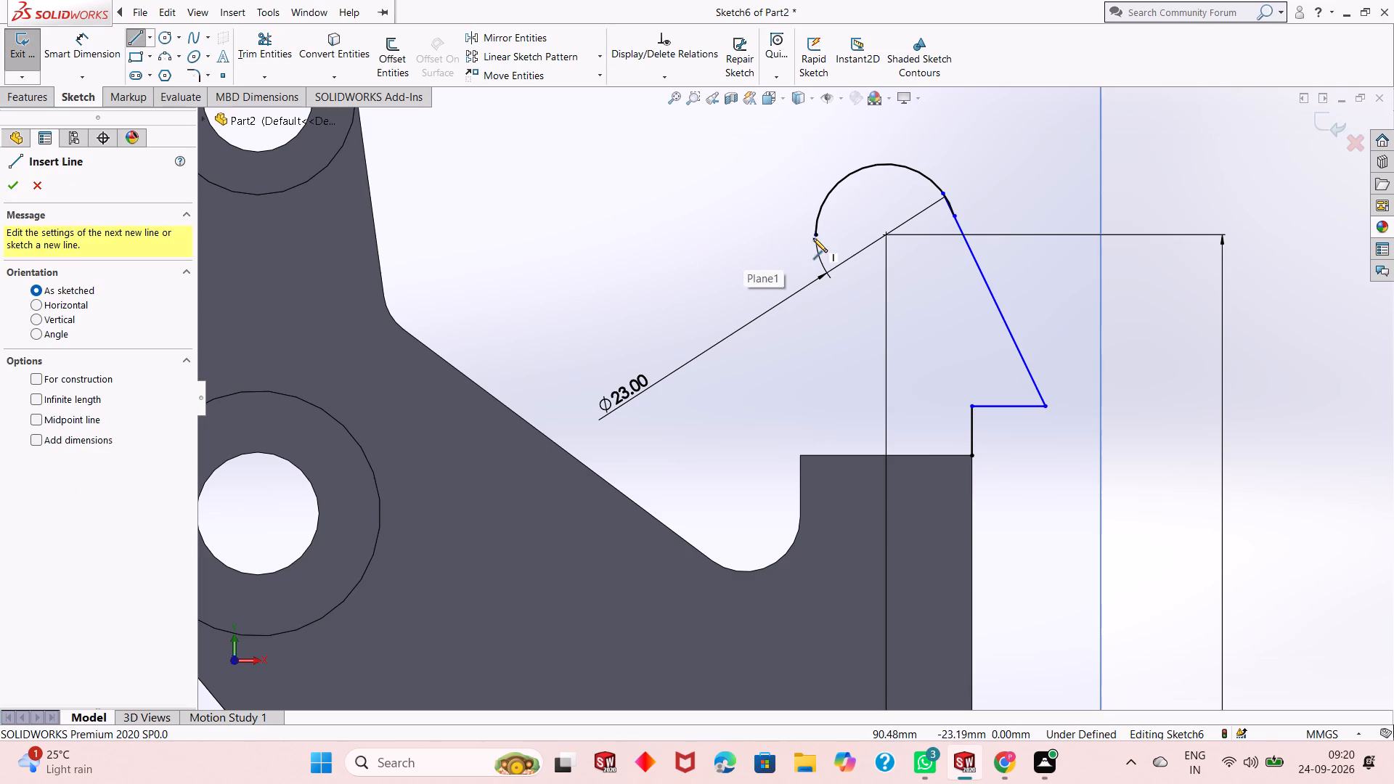
click(815, 237)
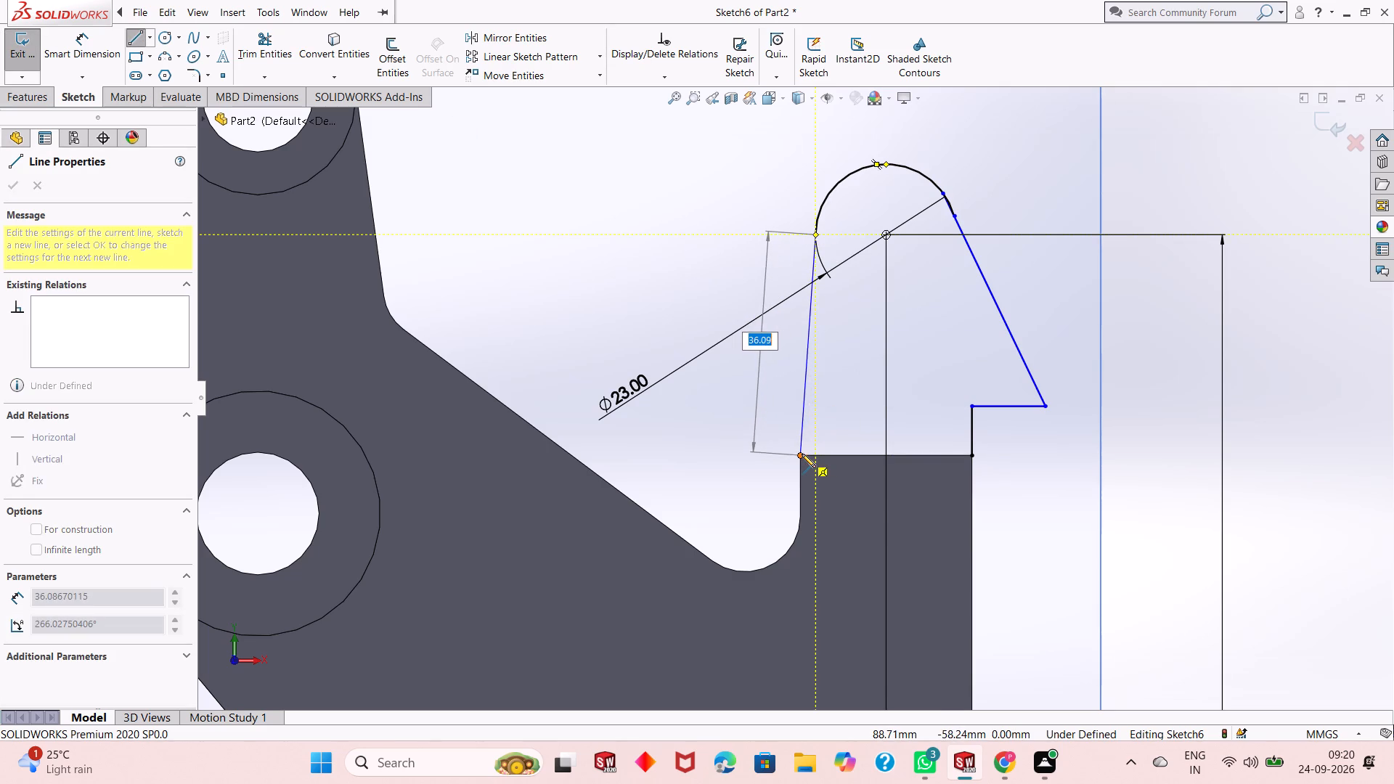
click(802, 454)
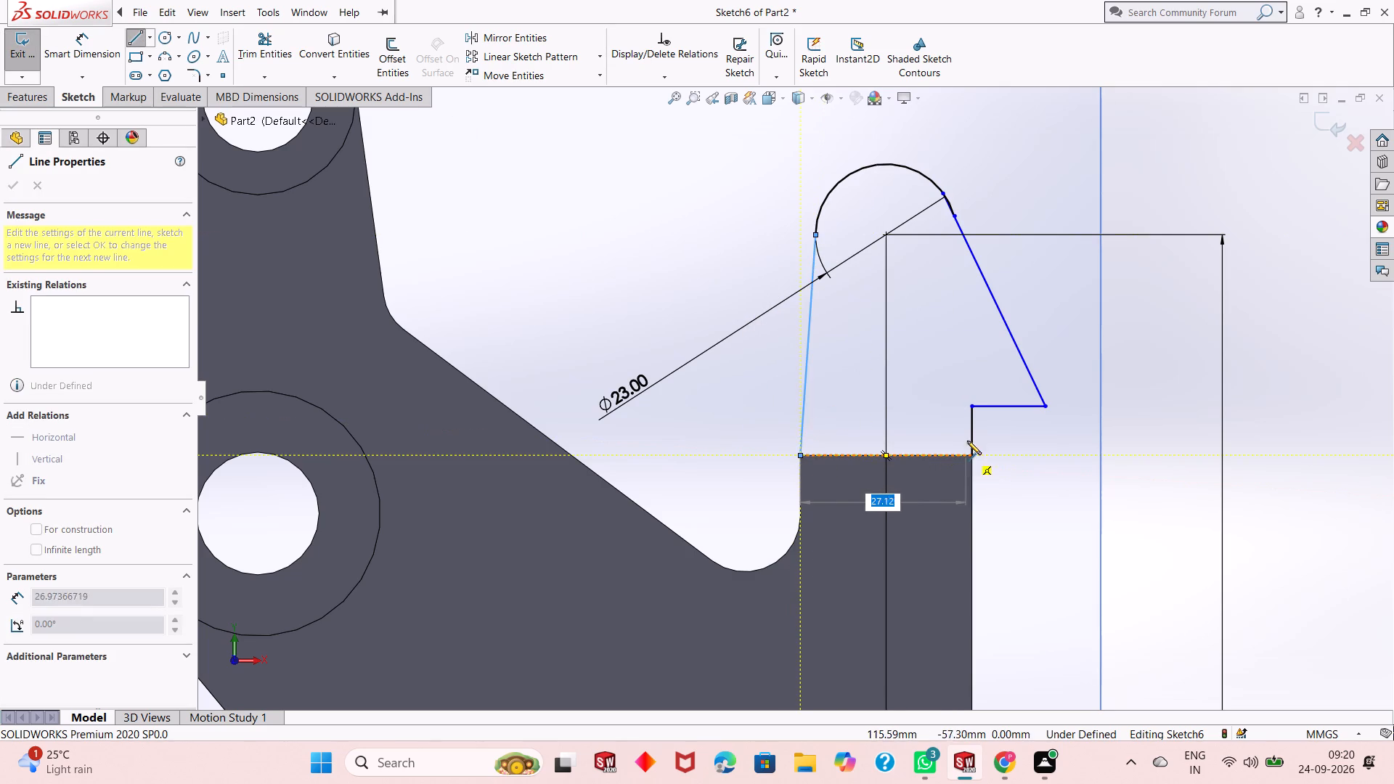
click(972, 454)
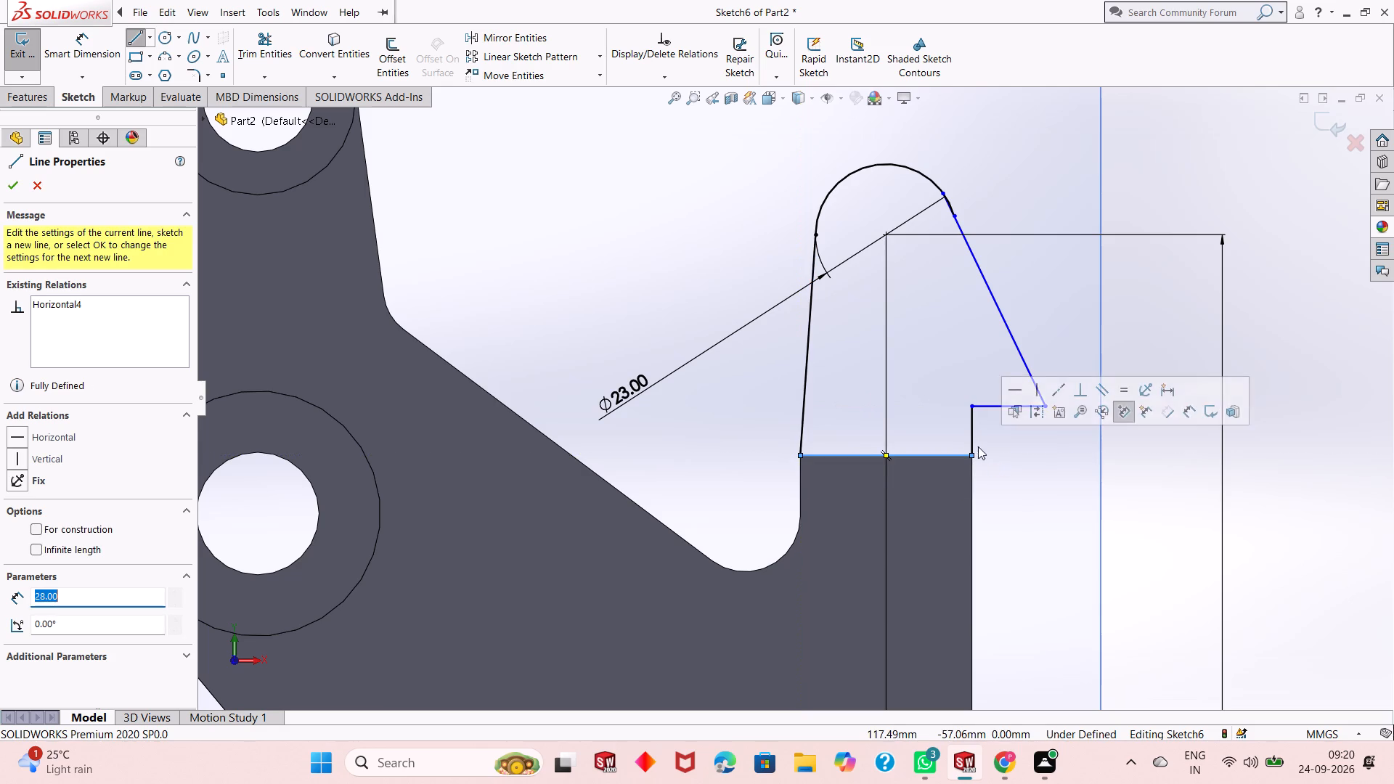
right_click(978, 446)
click(1005, 455)
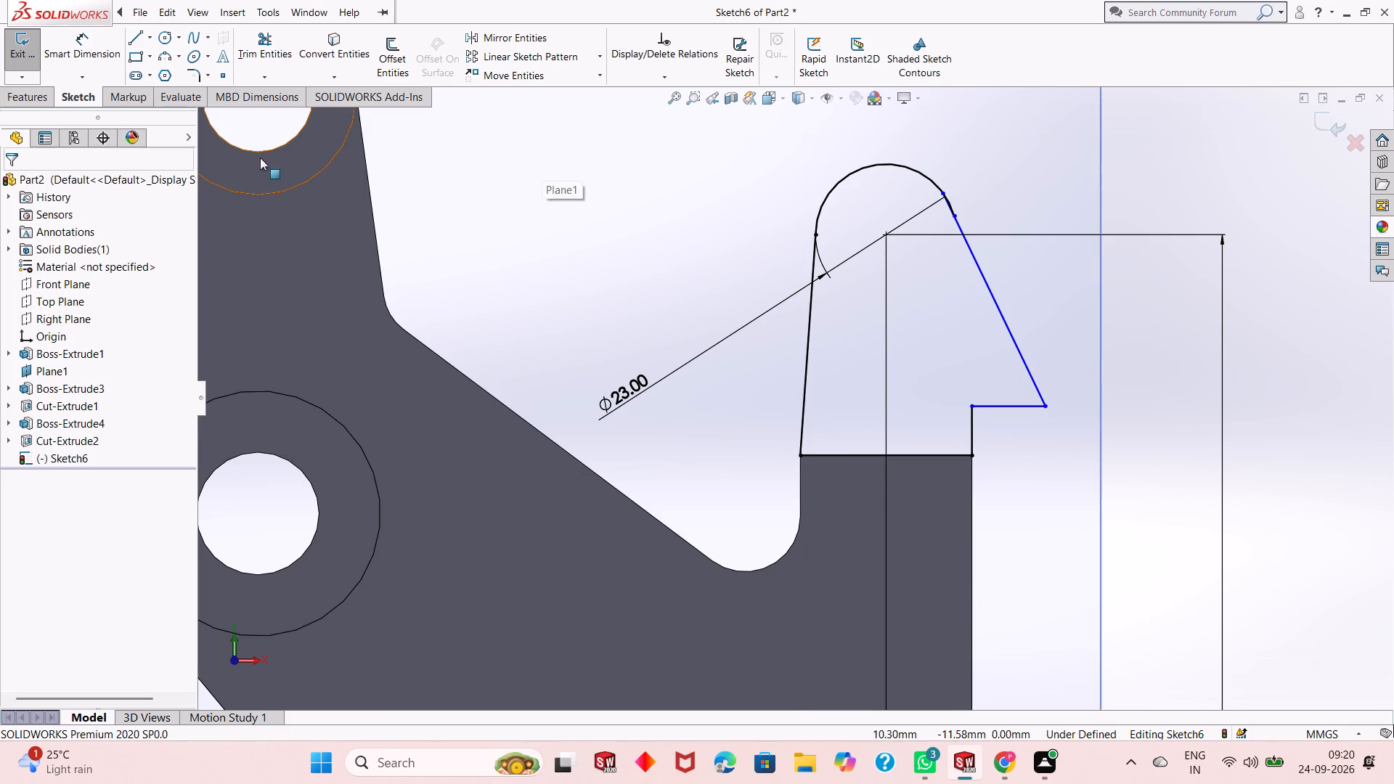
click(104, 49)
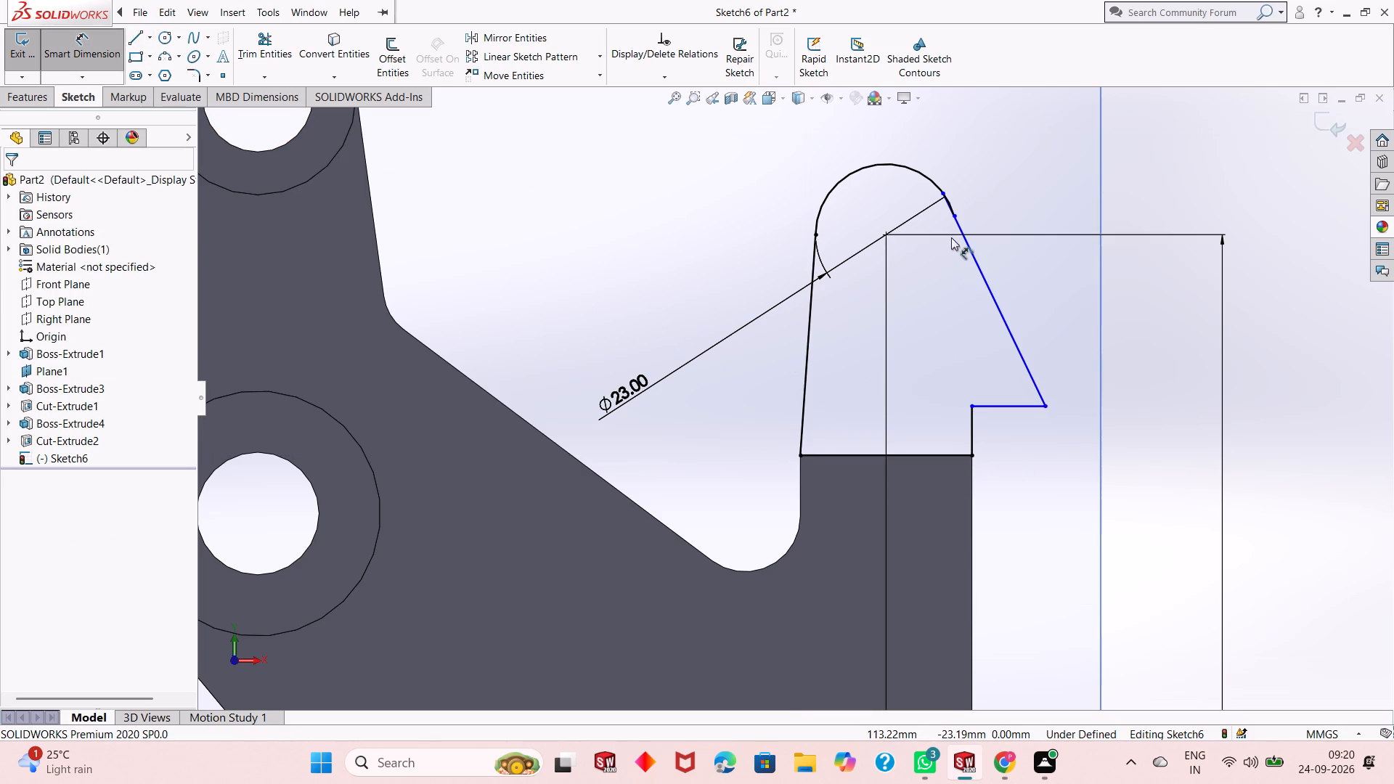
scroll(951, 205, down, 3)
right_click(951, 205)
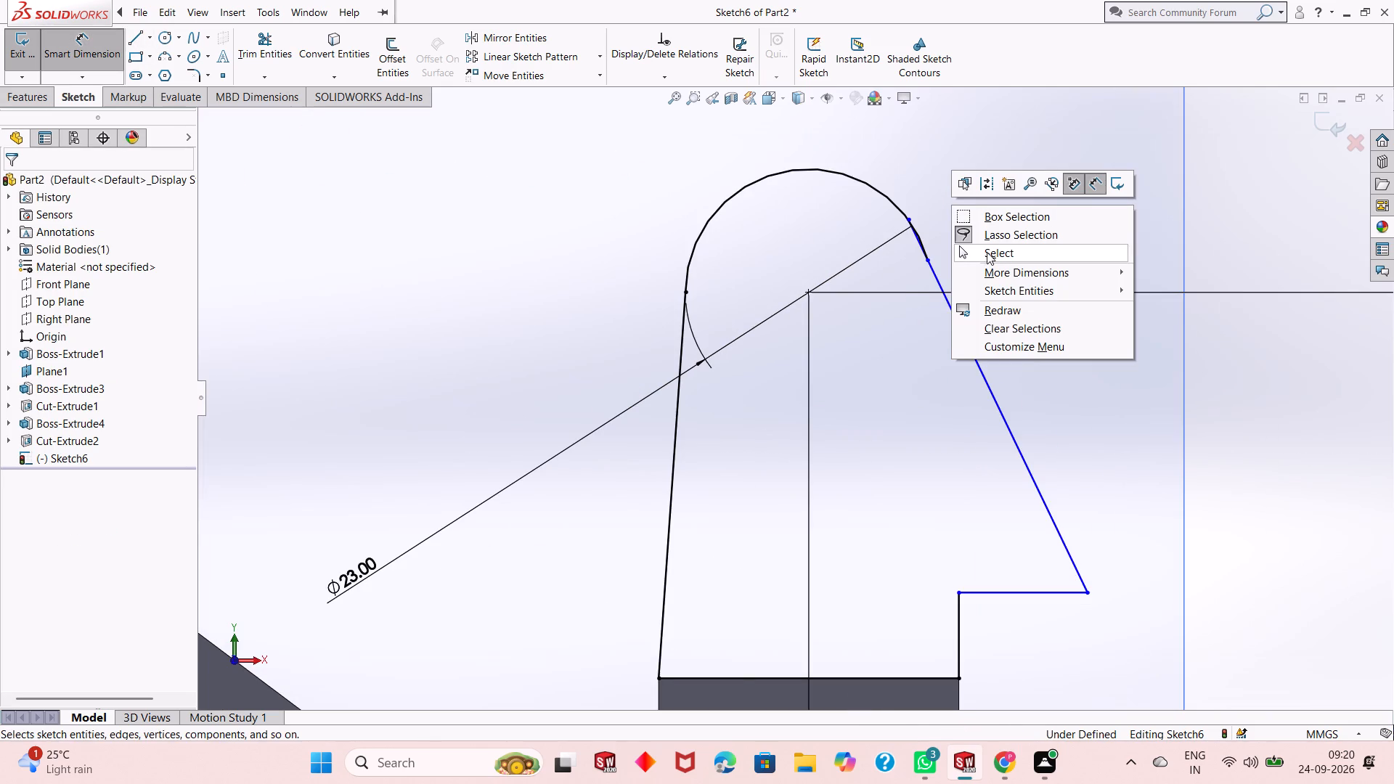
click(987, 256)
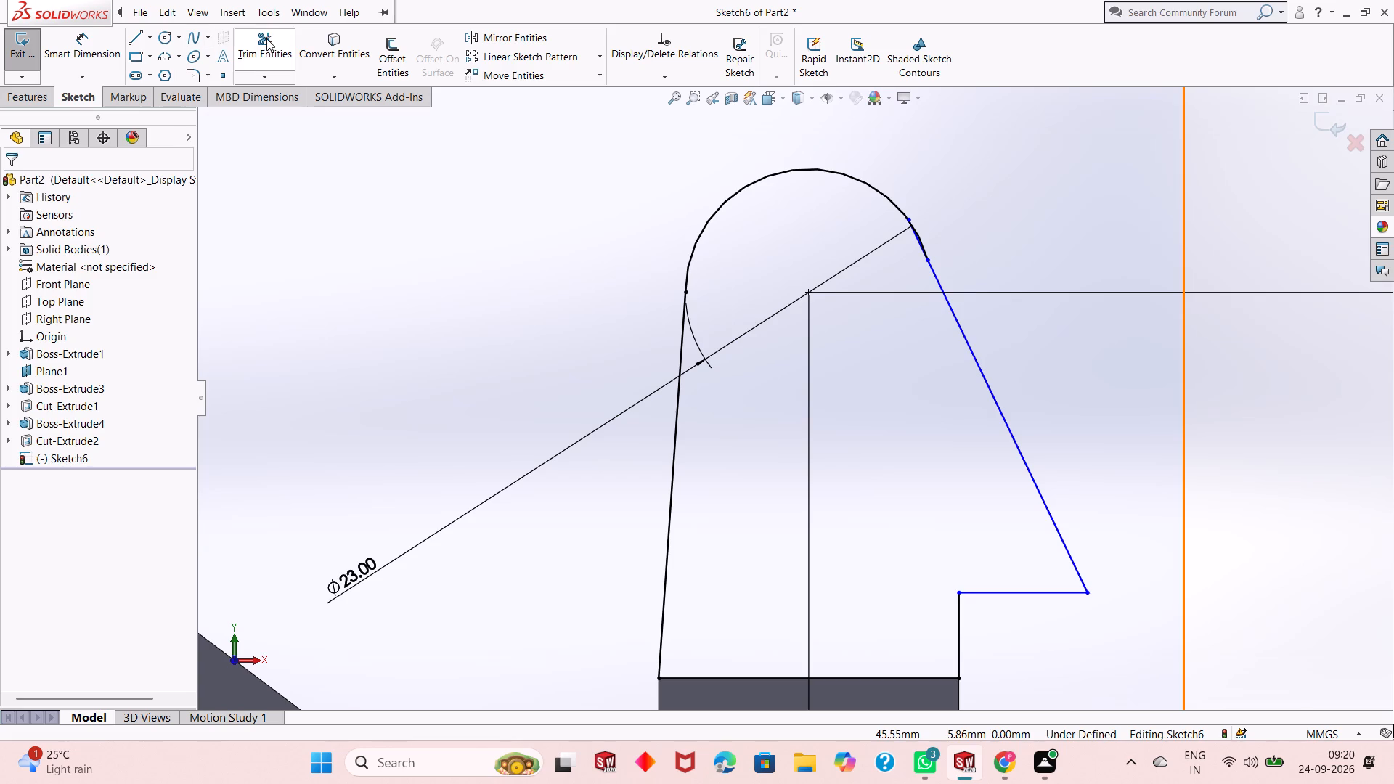
Trim away the short arc segment that bulges outside the upper end of the slanted line.
click(266, 38)
scroll(879, 262, down, 7)
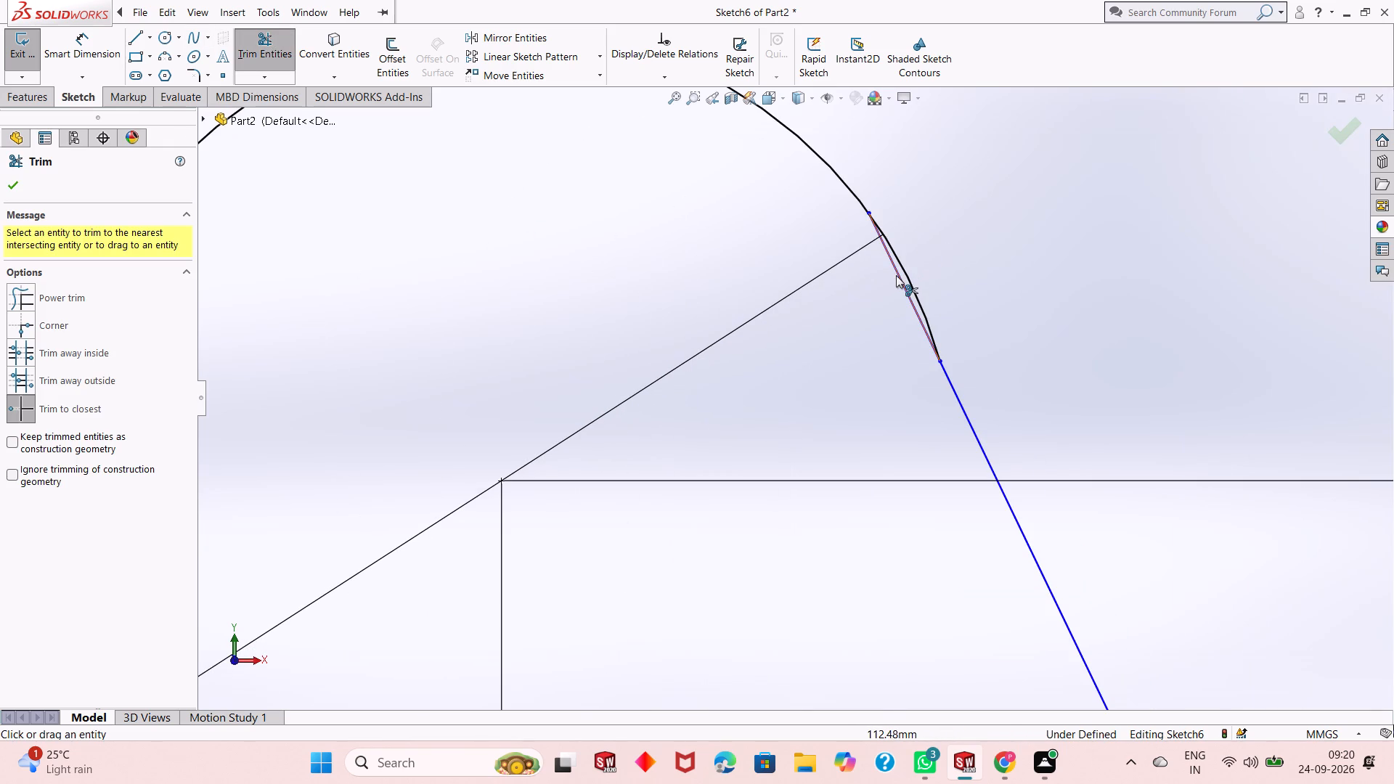
click(913, 283)
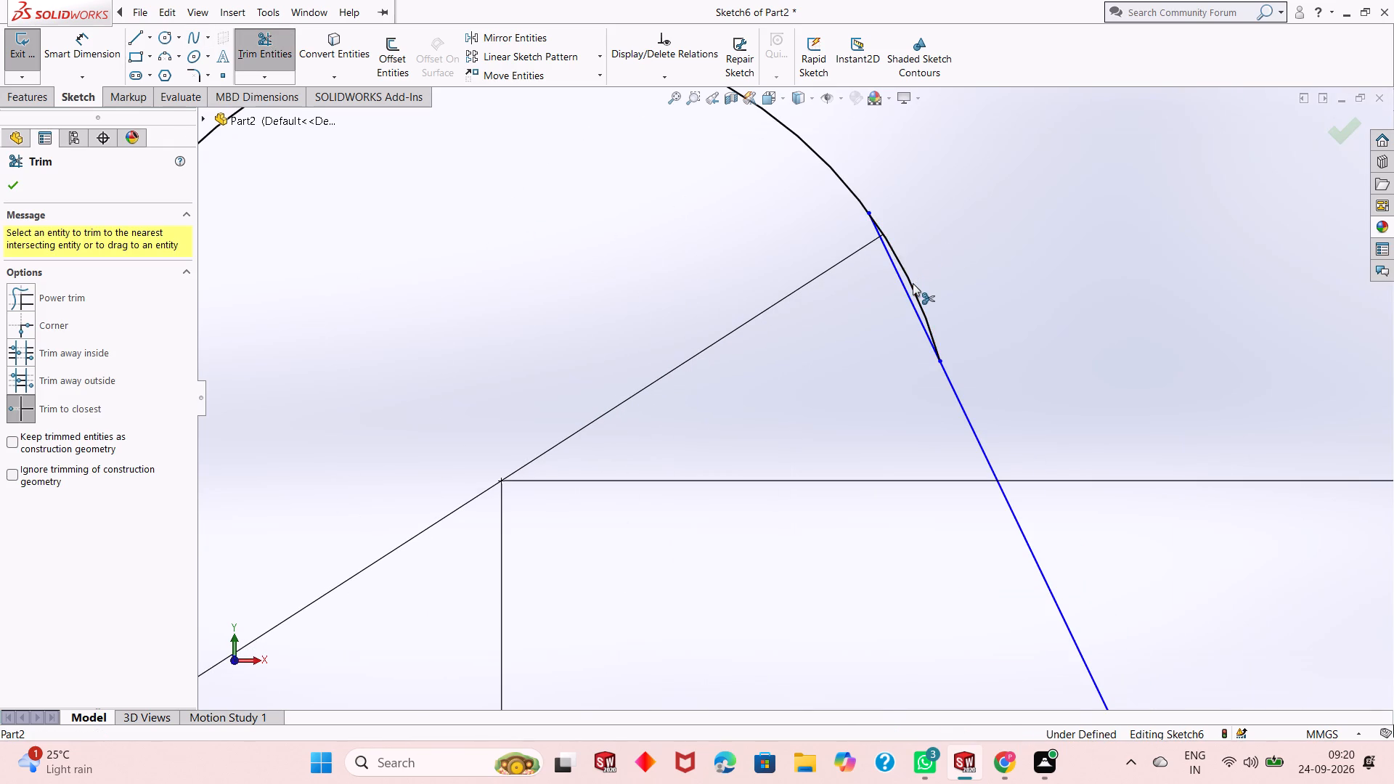
scroll(891, 312, up, 4)
scroll(857, 446, up, 5)
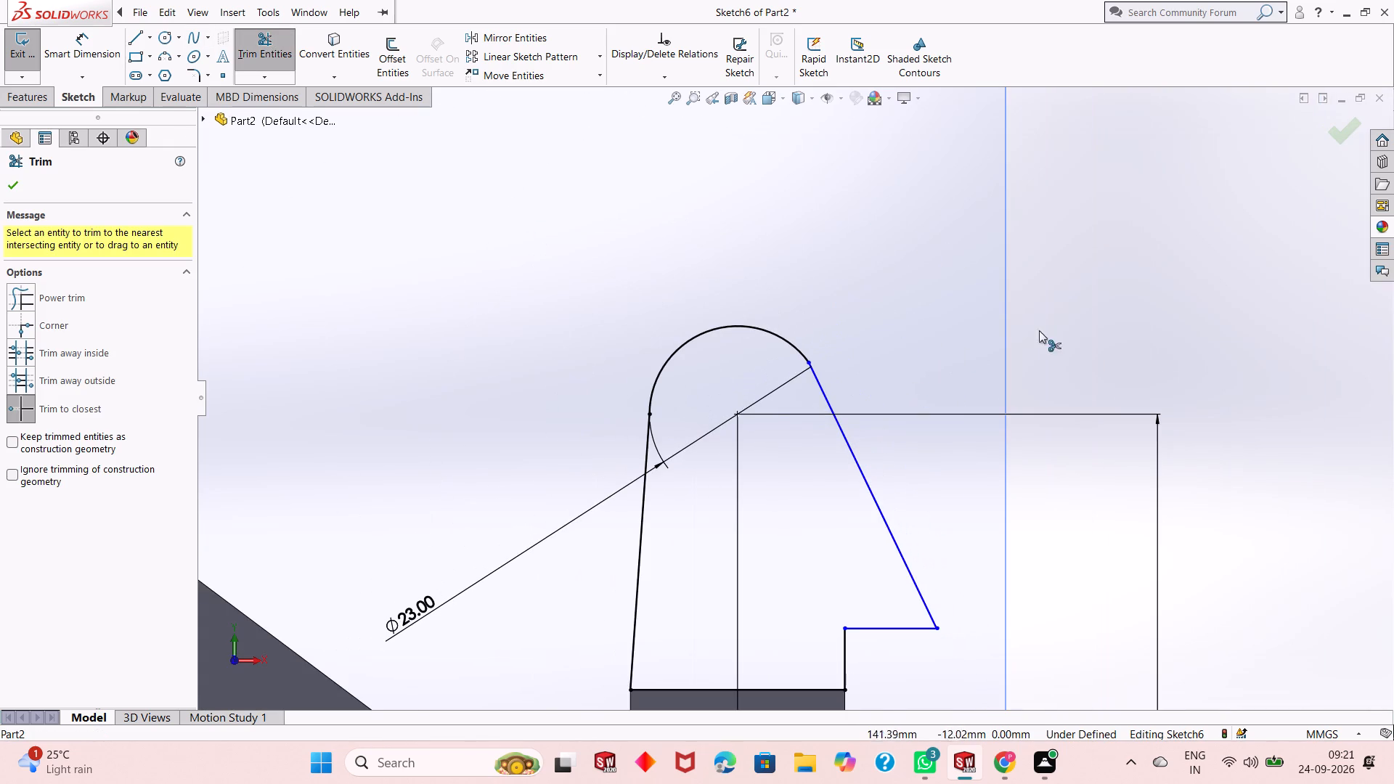
right_click(1053, 314)
click(1075, 360)
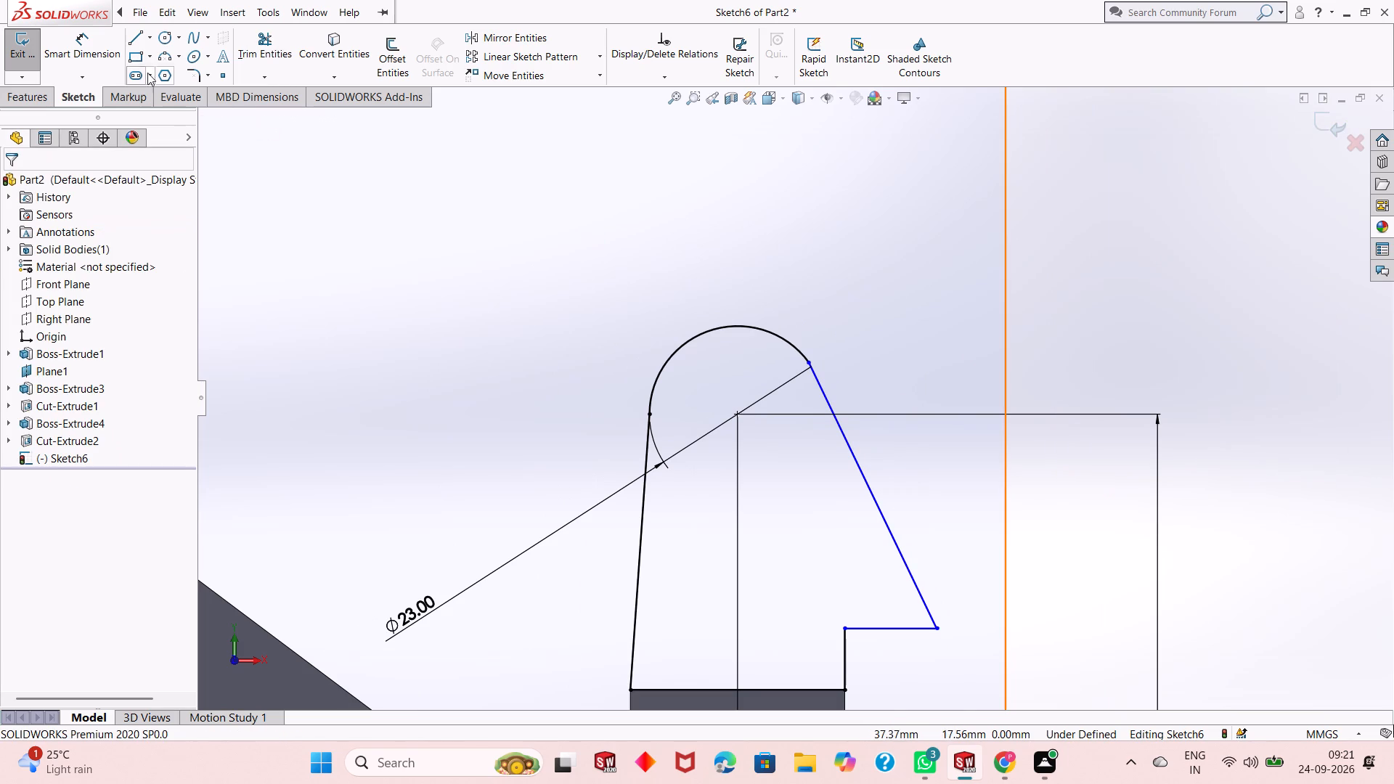
Dimension the profile's short vertical line and the adjoining horizontal barb line, keeping their drawn lengths.
click(109, 60)
scroll(820, 554, up, 3)
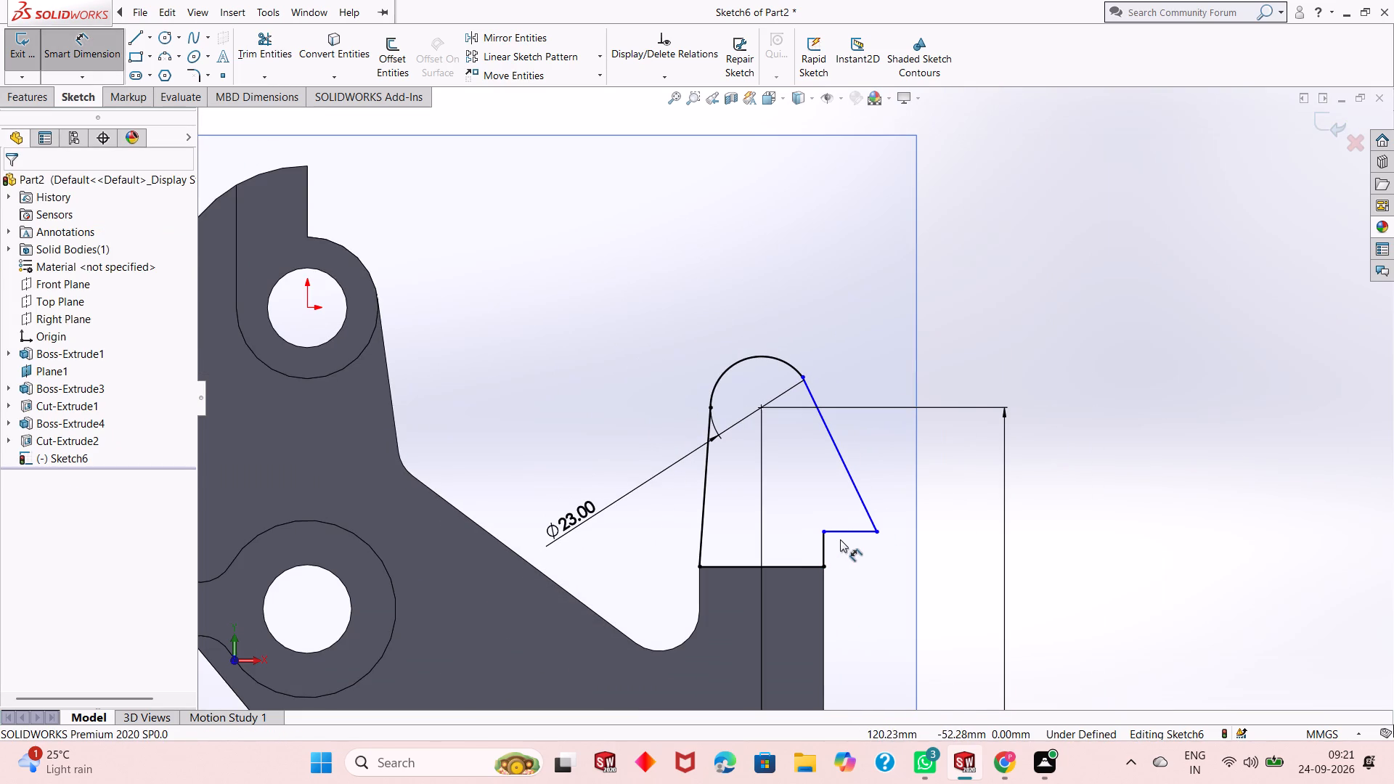
click(825, 549)
click(1028, 550)
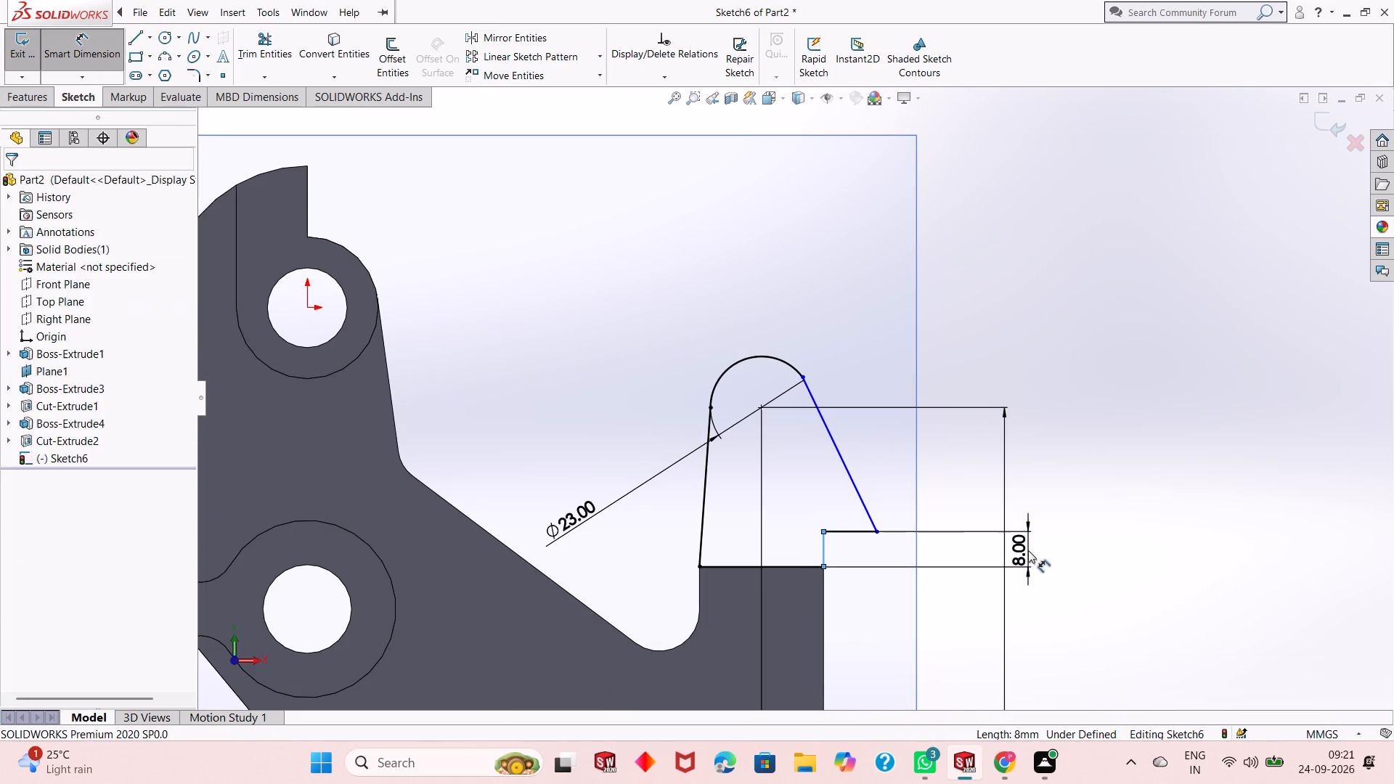
click(970, 528)
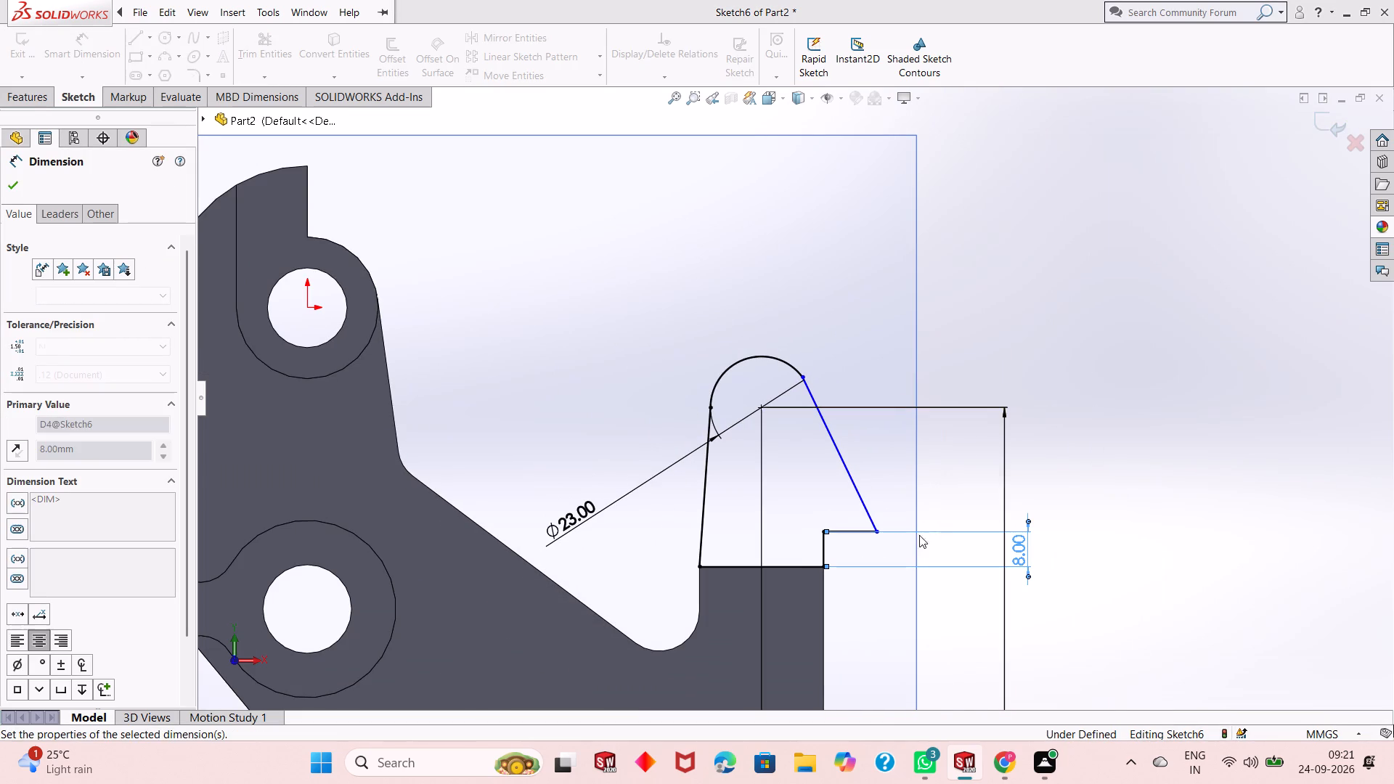
click(860, 530)
click(860, 599)
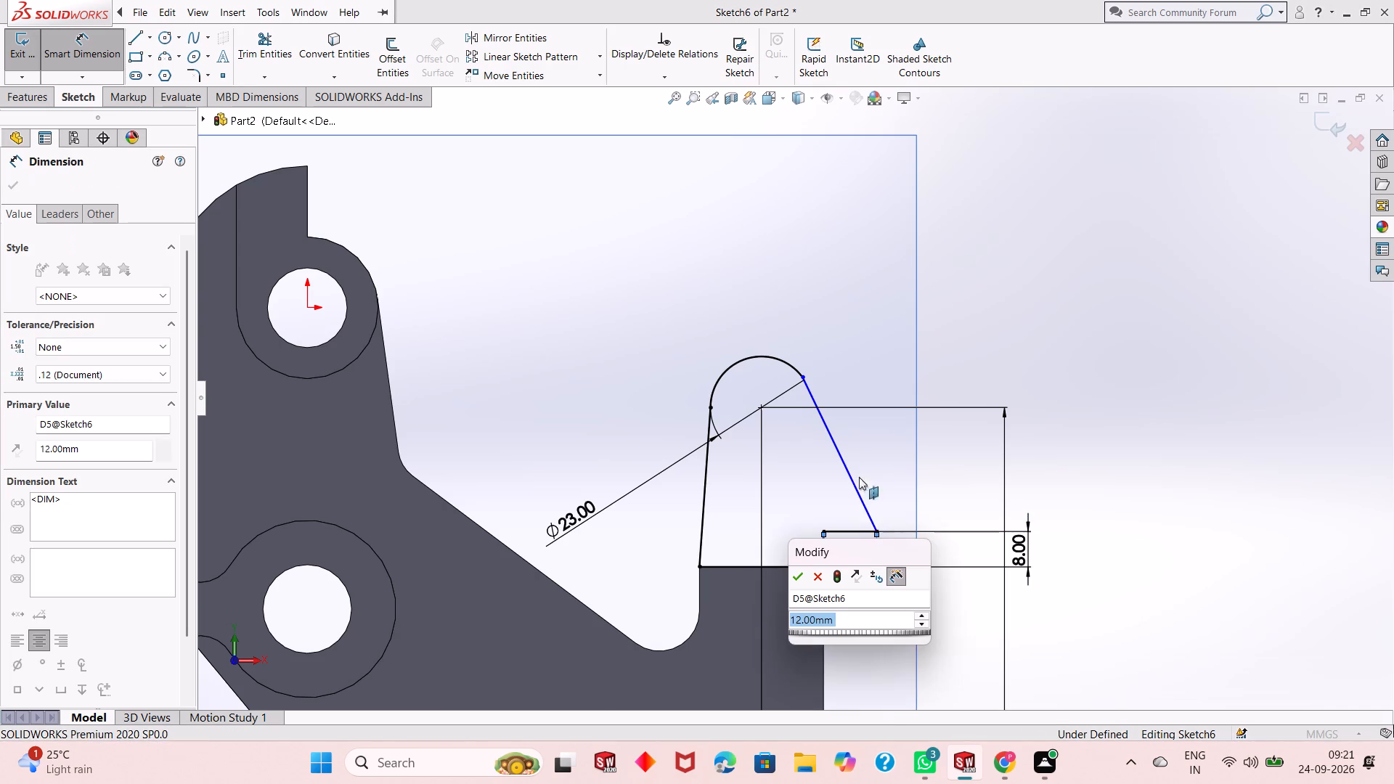
click(805, 578)
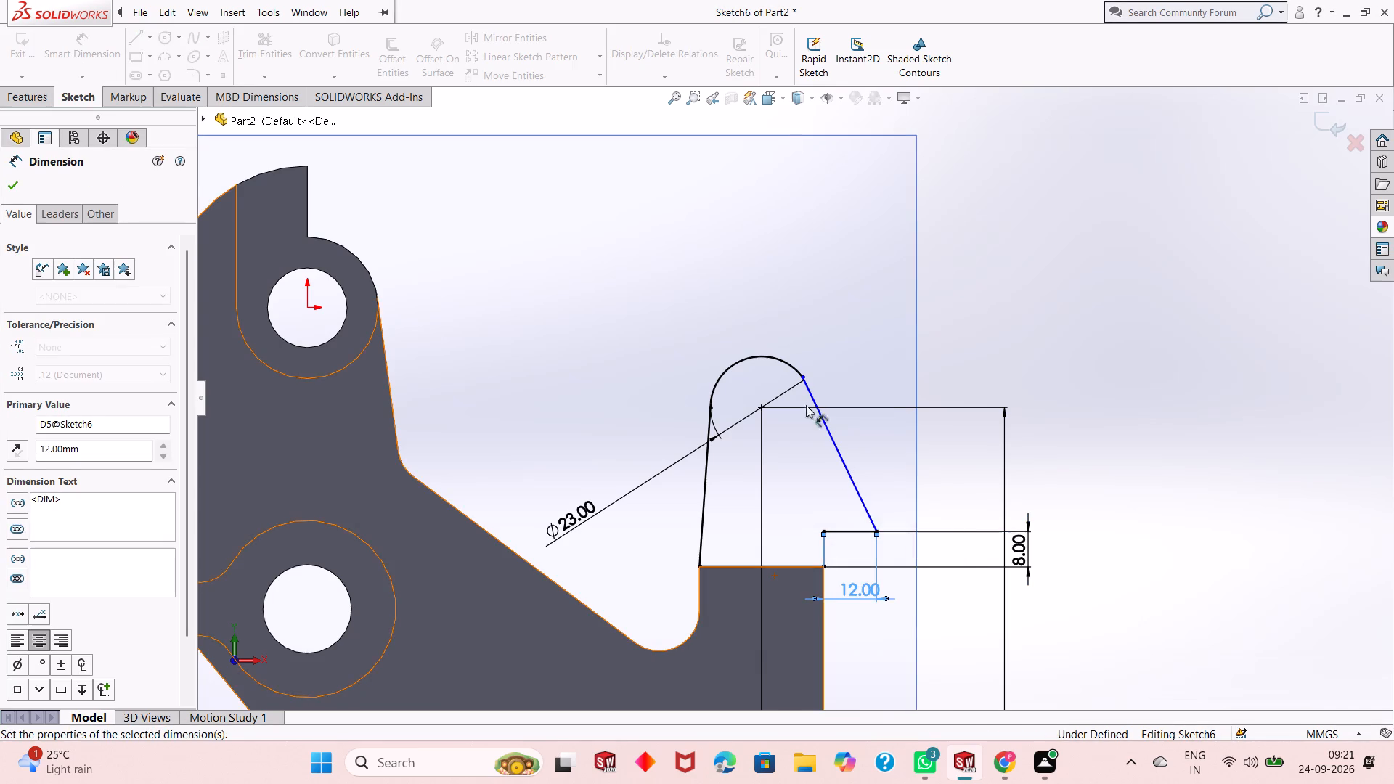
Dimension the slanted line's length along its own direction, keeping its drawn length.
click(807, 386)
click(950, 321)
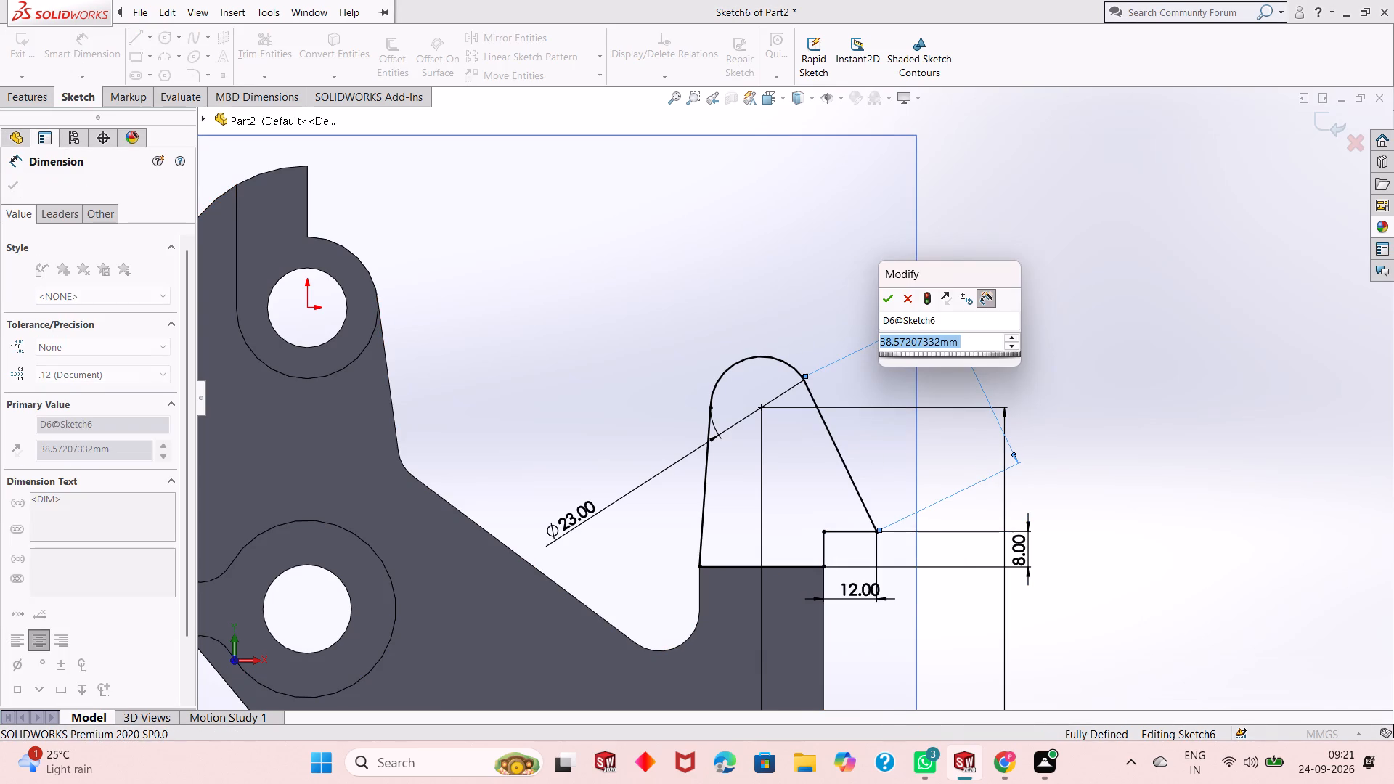
click(884, 298)
scroll(839, 597, up, 2)
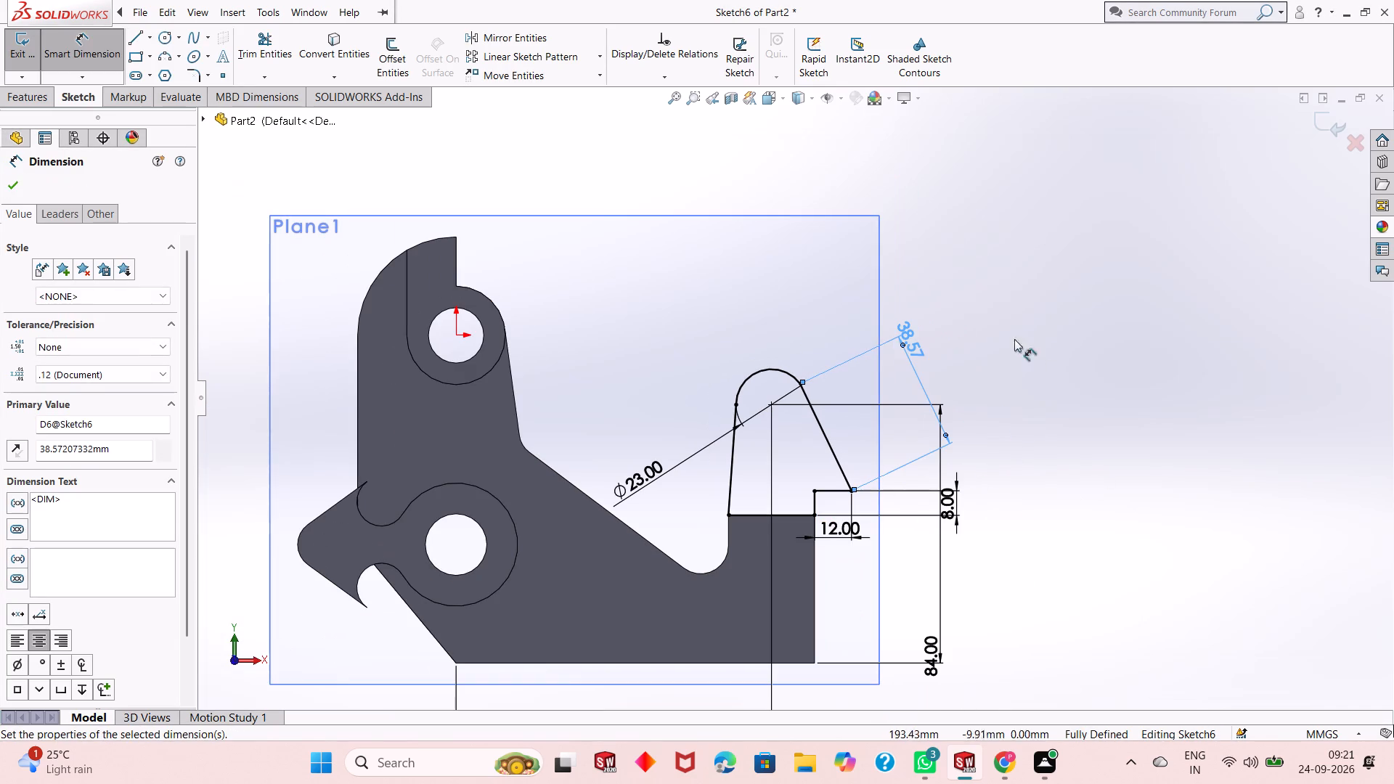
right_click(992, 322)
click(1016, 362)
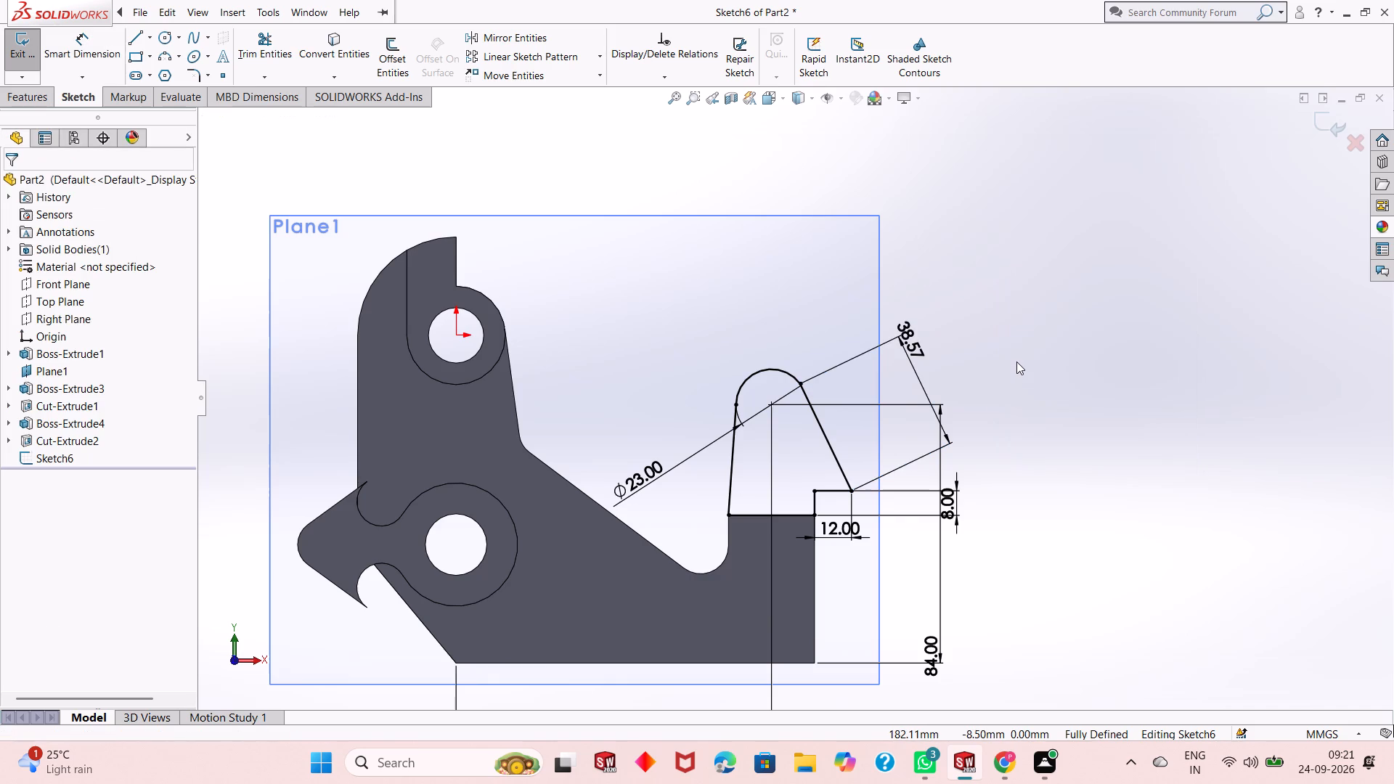
Extrude the closed arc-topped barbed profile 27 mm with the Mid Plane end condition, merged with the bracket.
scroll(743, 515, up, 1)
scroll(743, 490, down, 1)
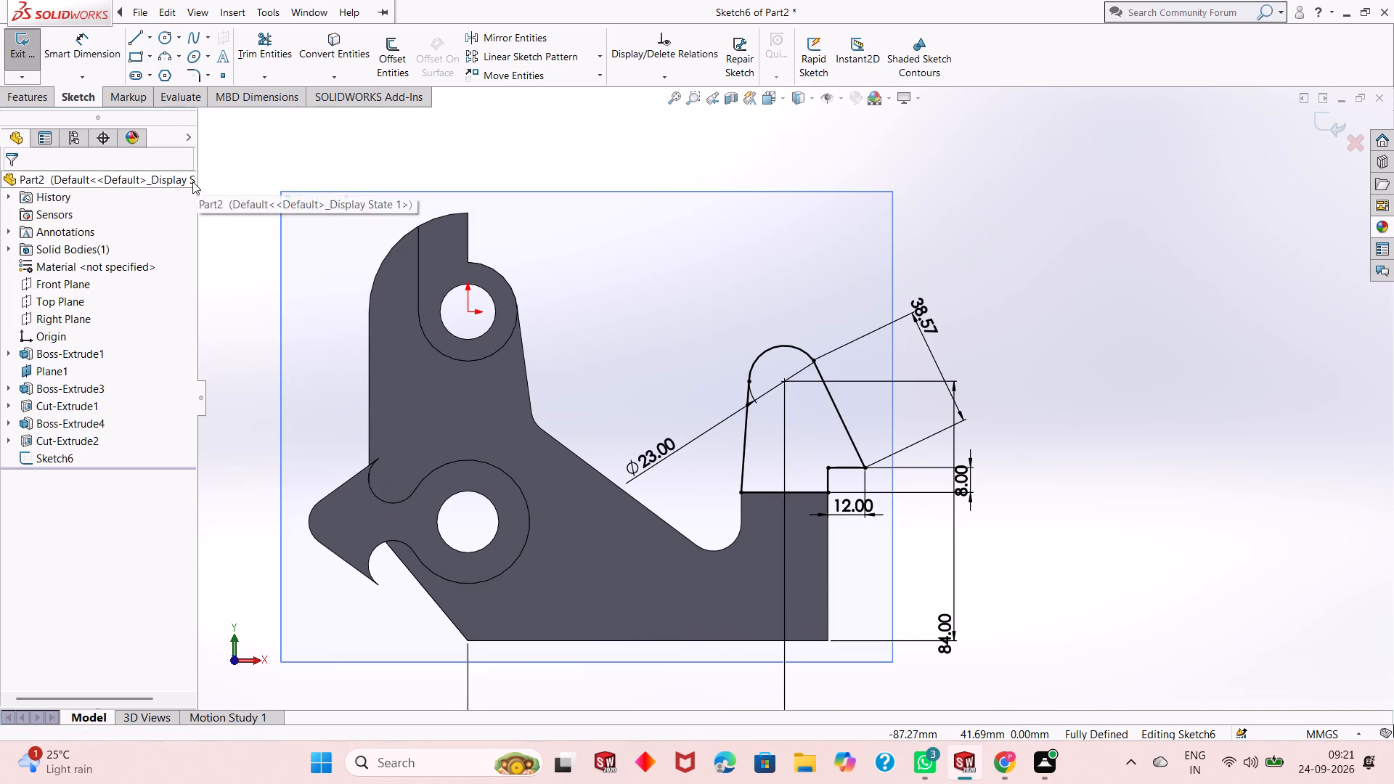
click(12, 94)
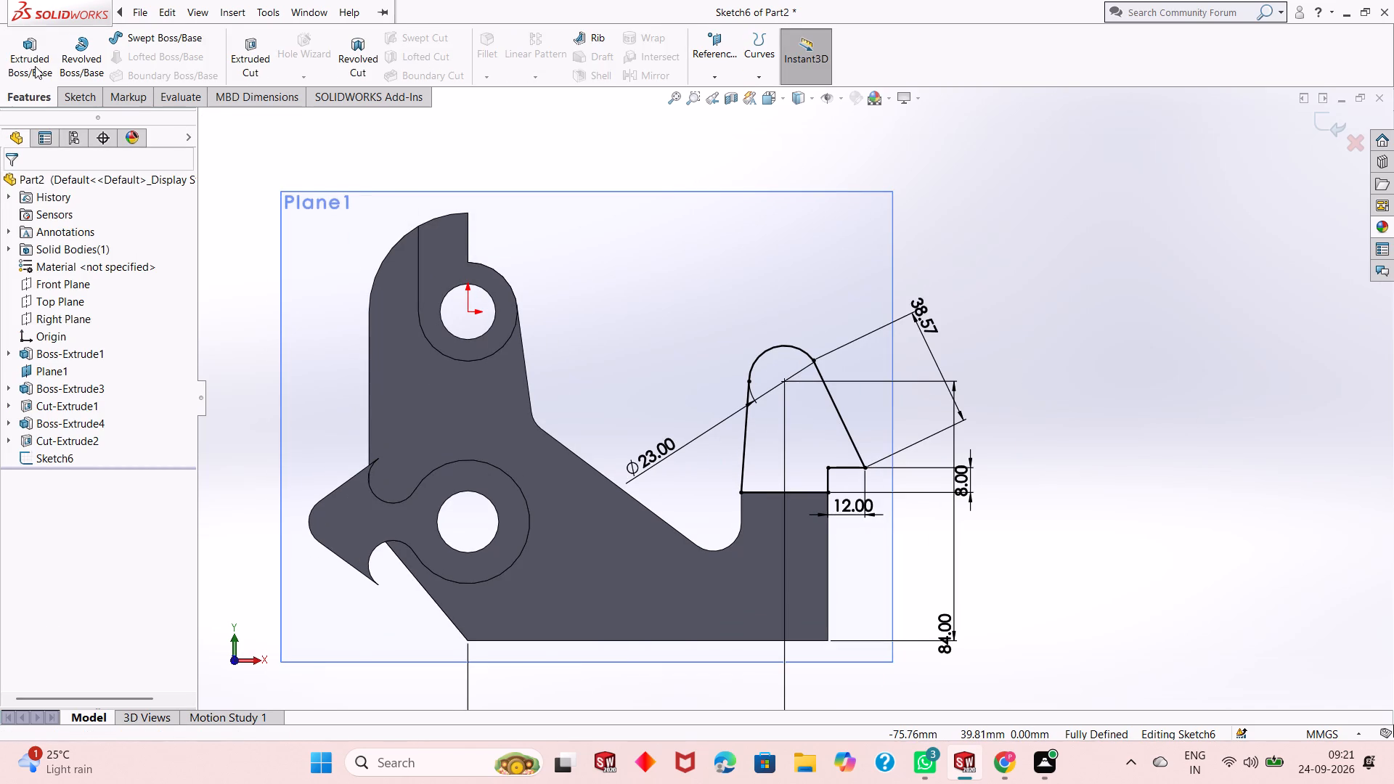
click(35, 66)
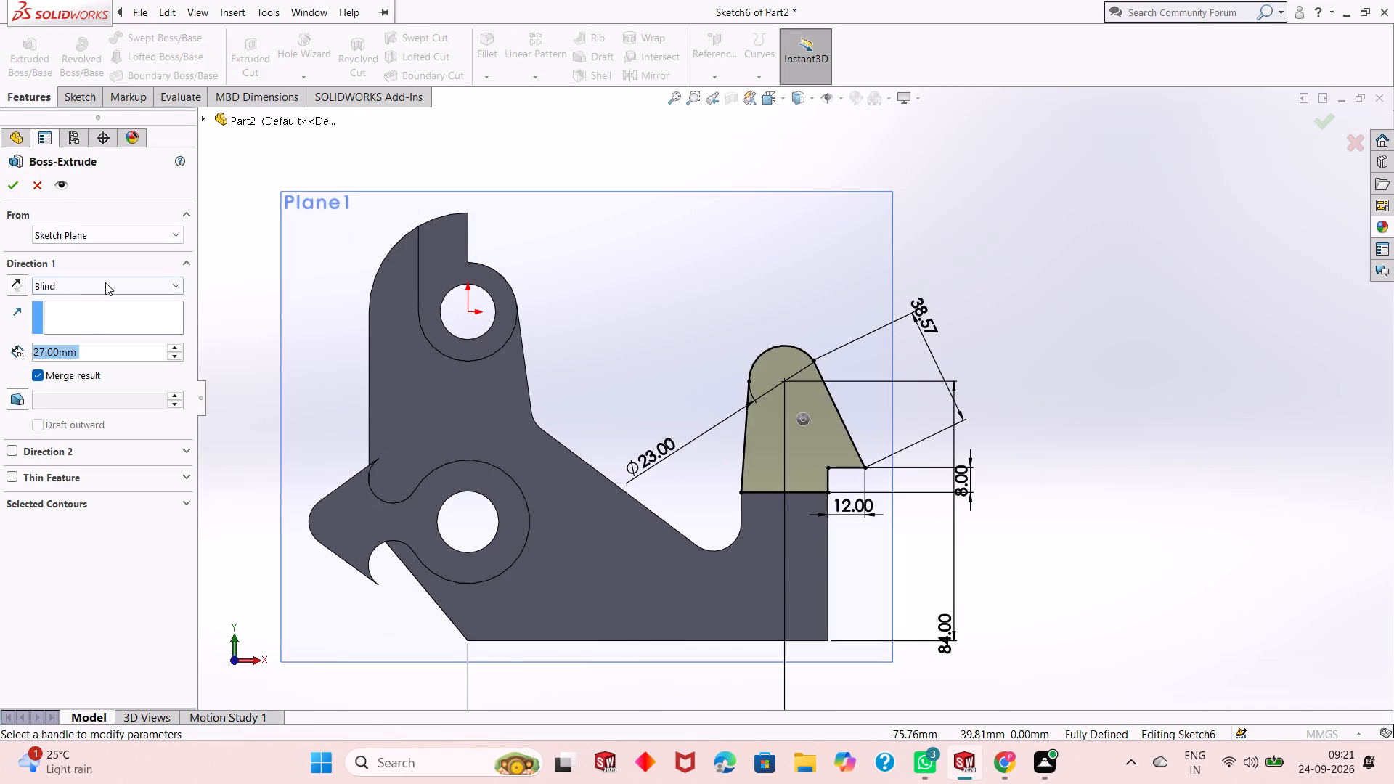
click(105, 281)
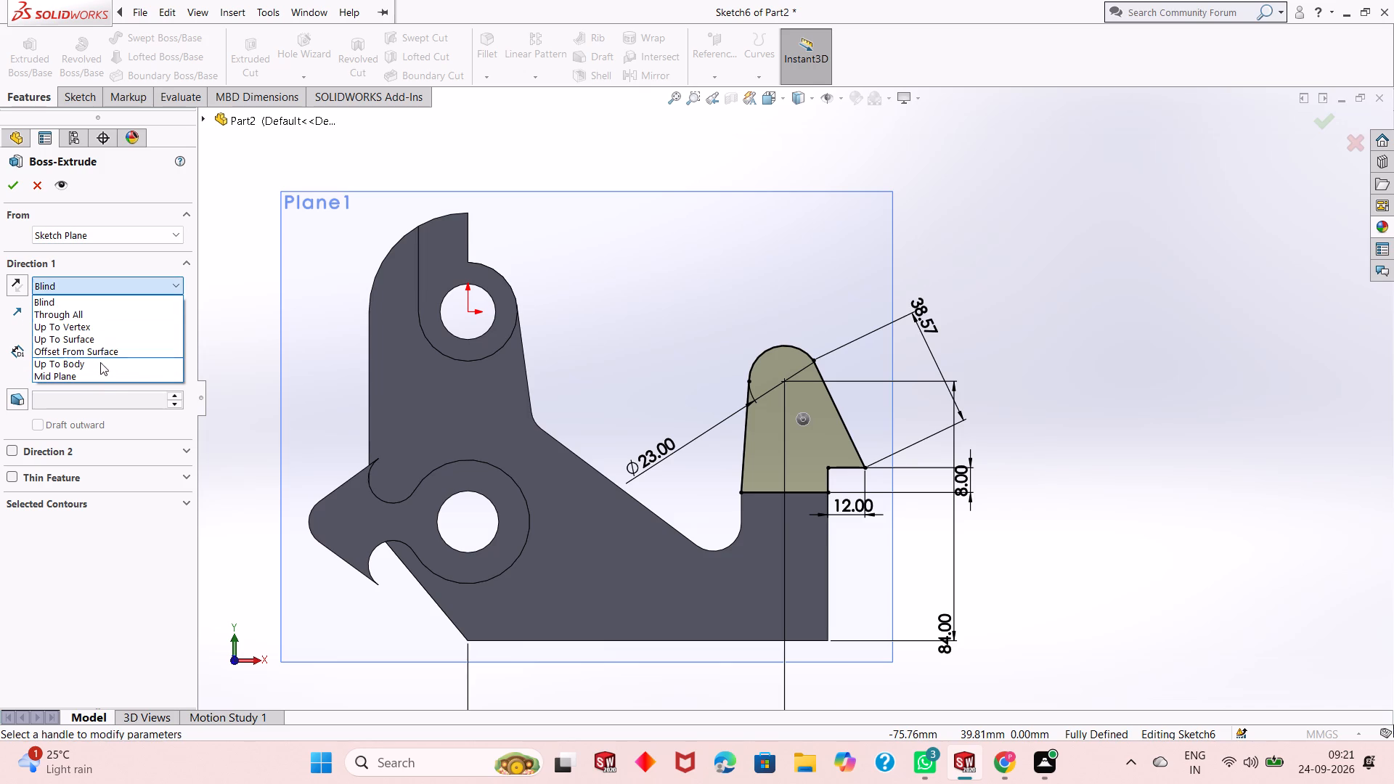
click(100, 375)
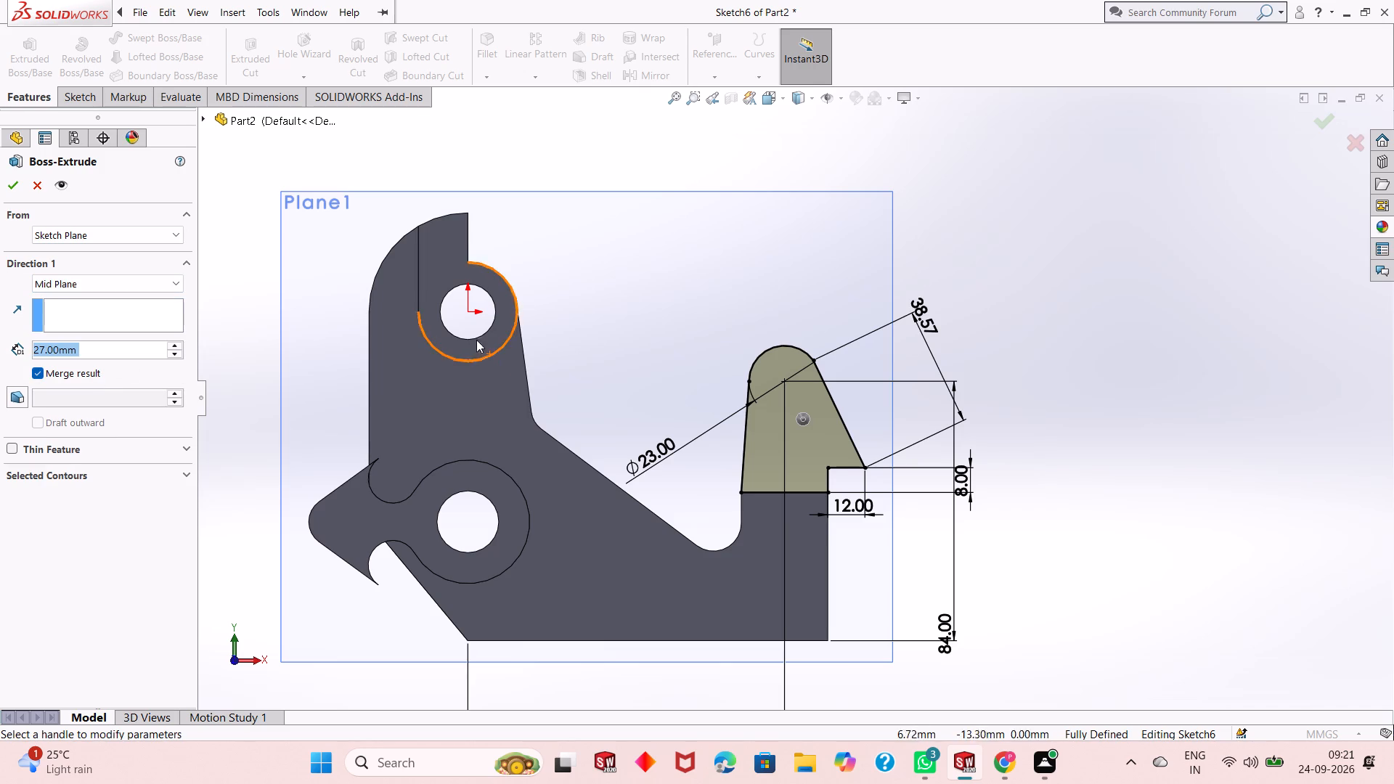
middle_drag(606, 433, 407, 438)
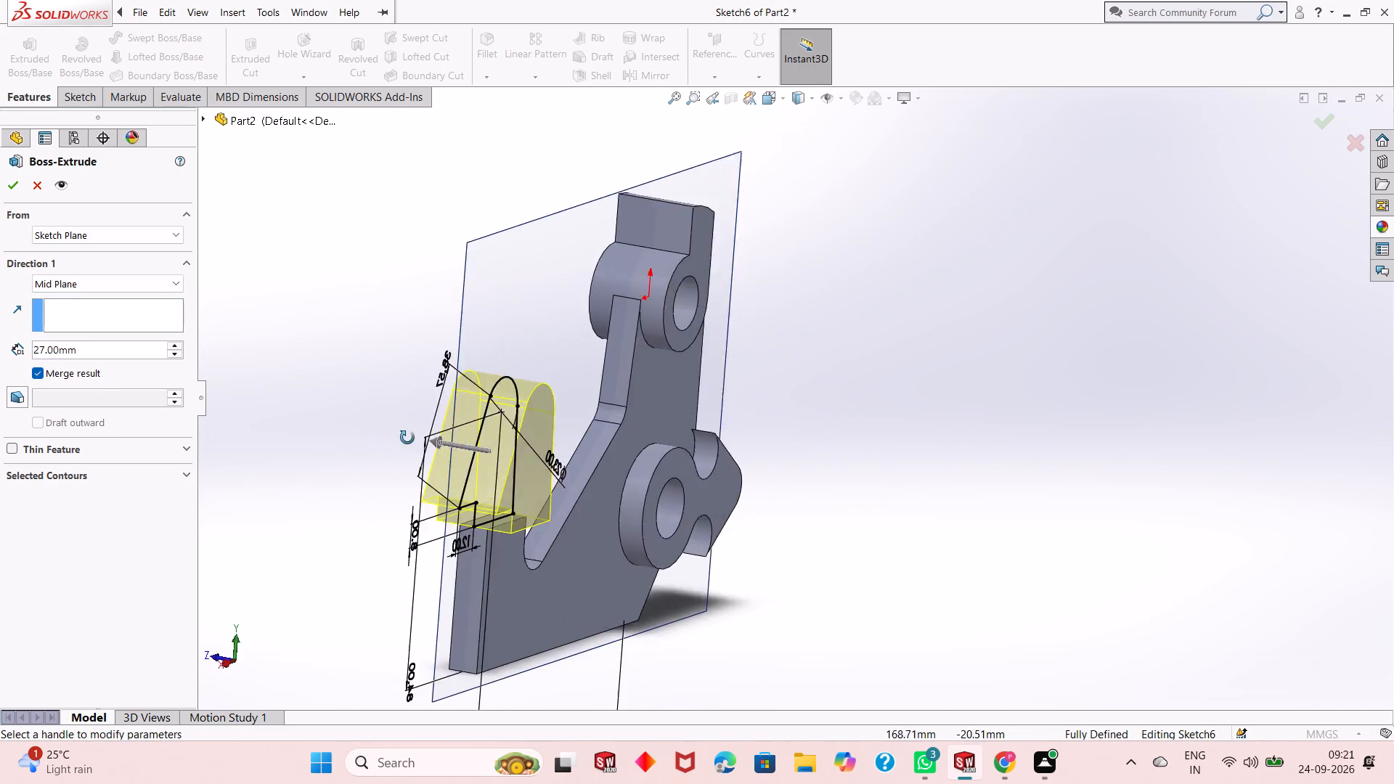
middle_drag(407, 438, 563, 367)
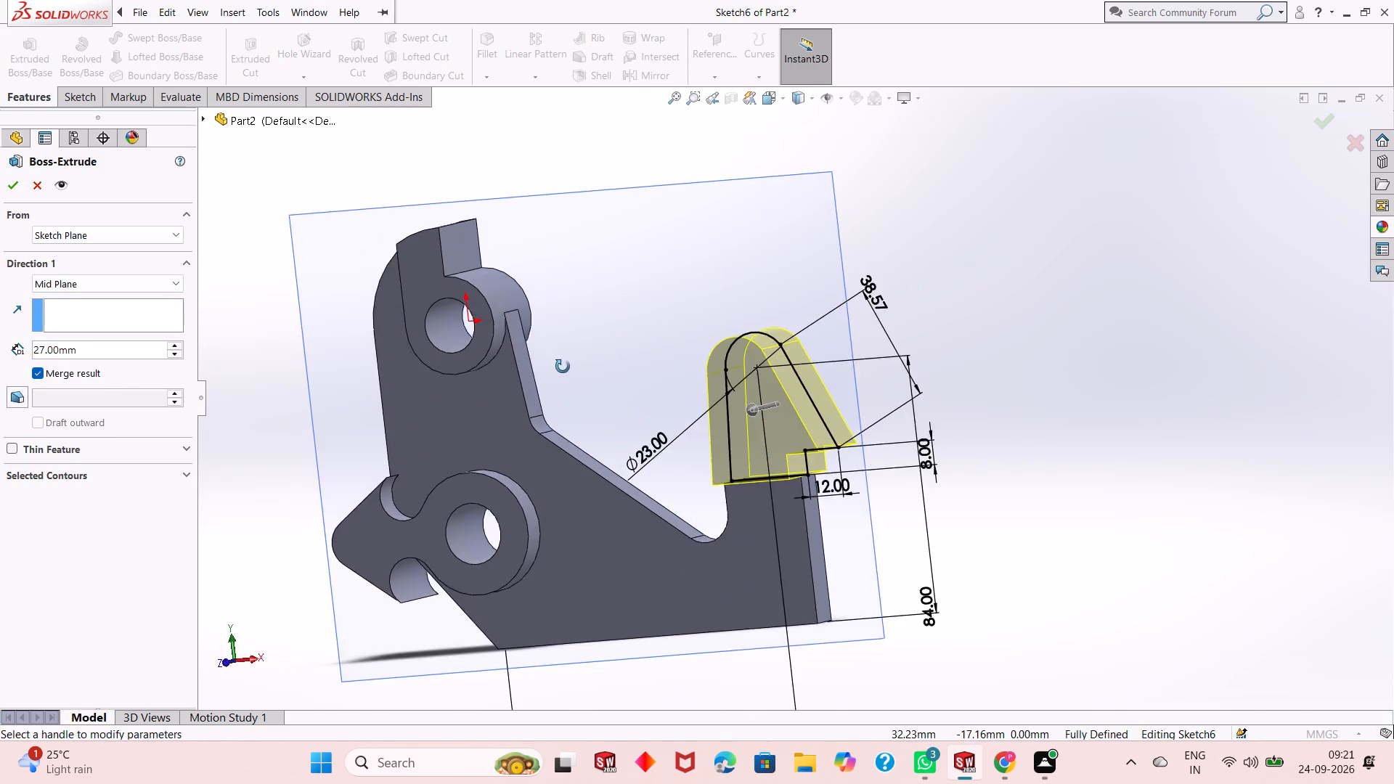
middle_drag(563, 367, 495, 457)
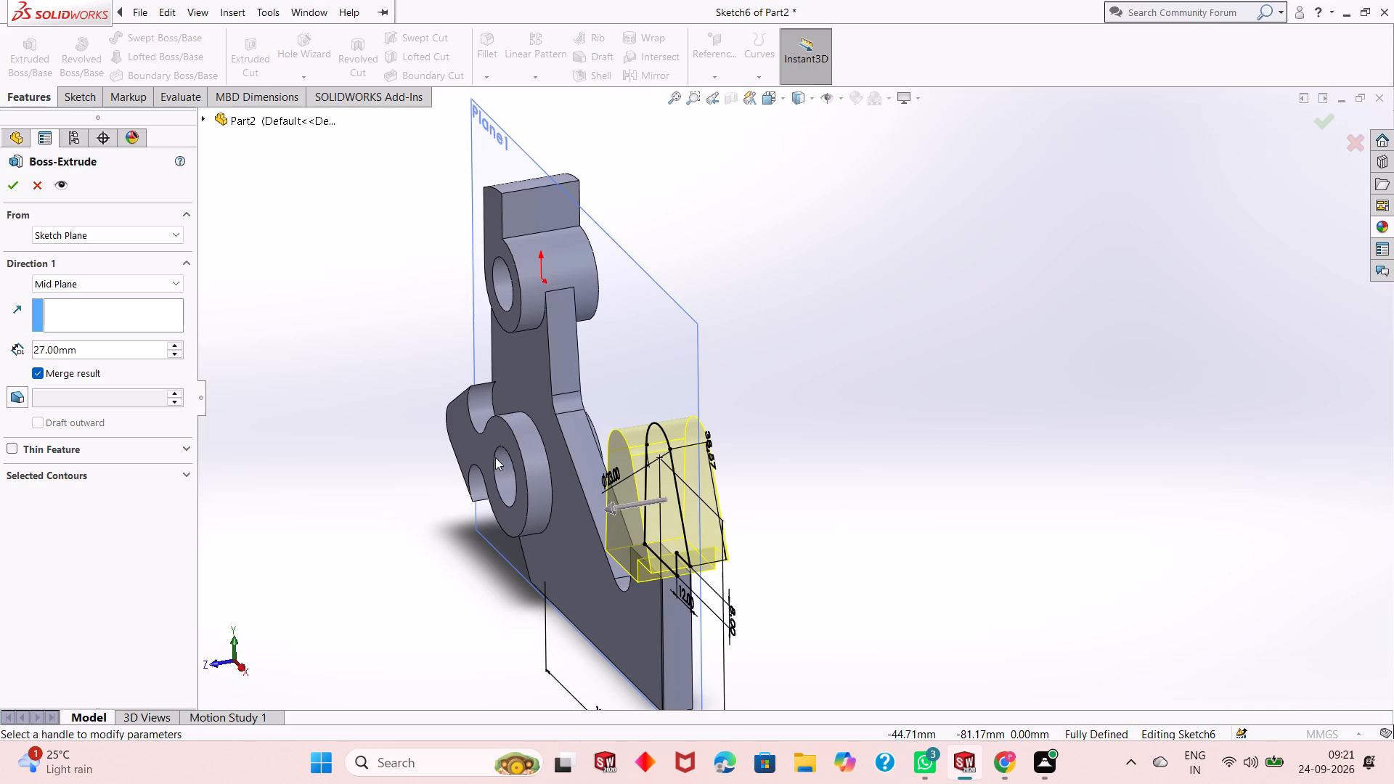
click(4, 187)
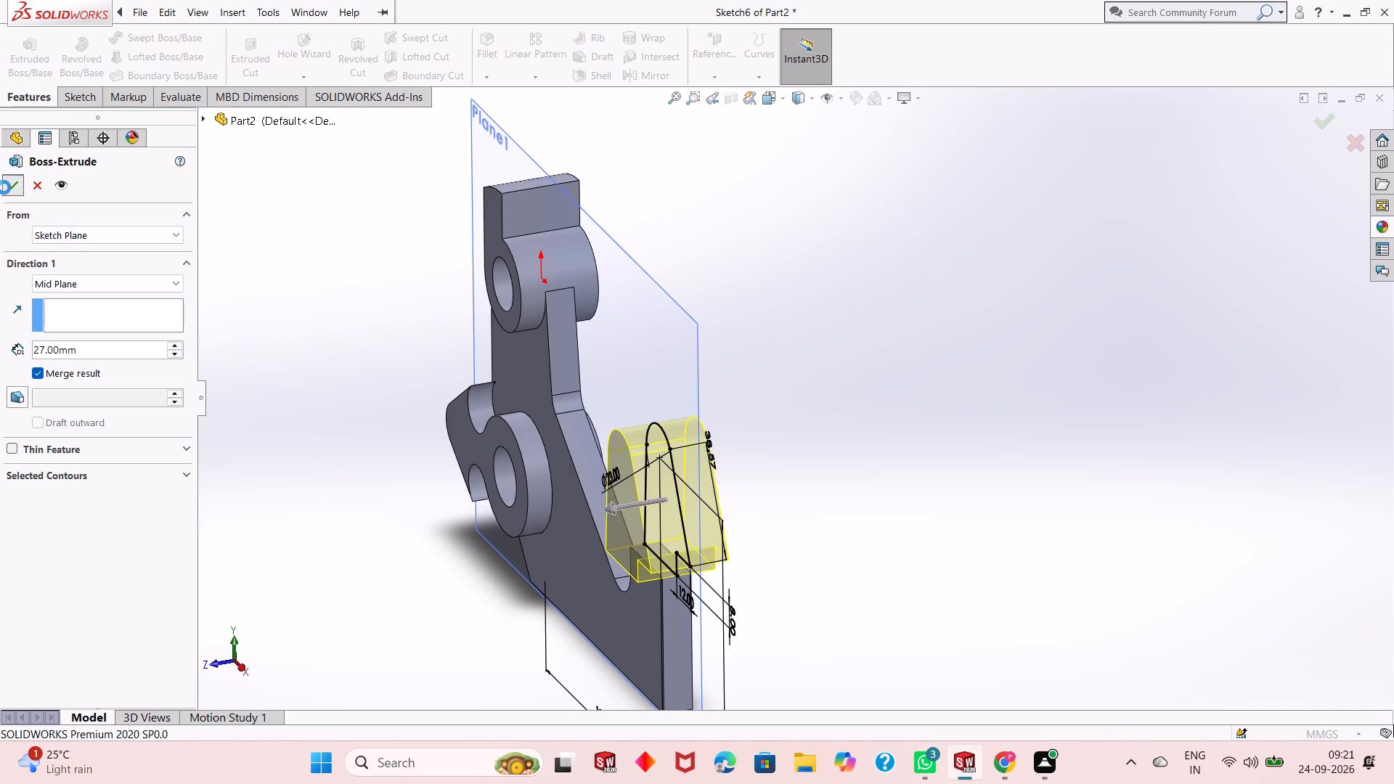
click(234, 229)
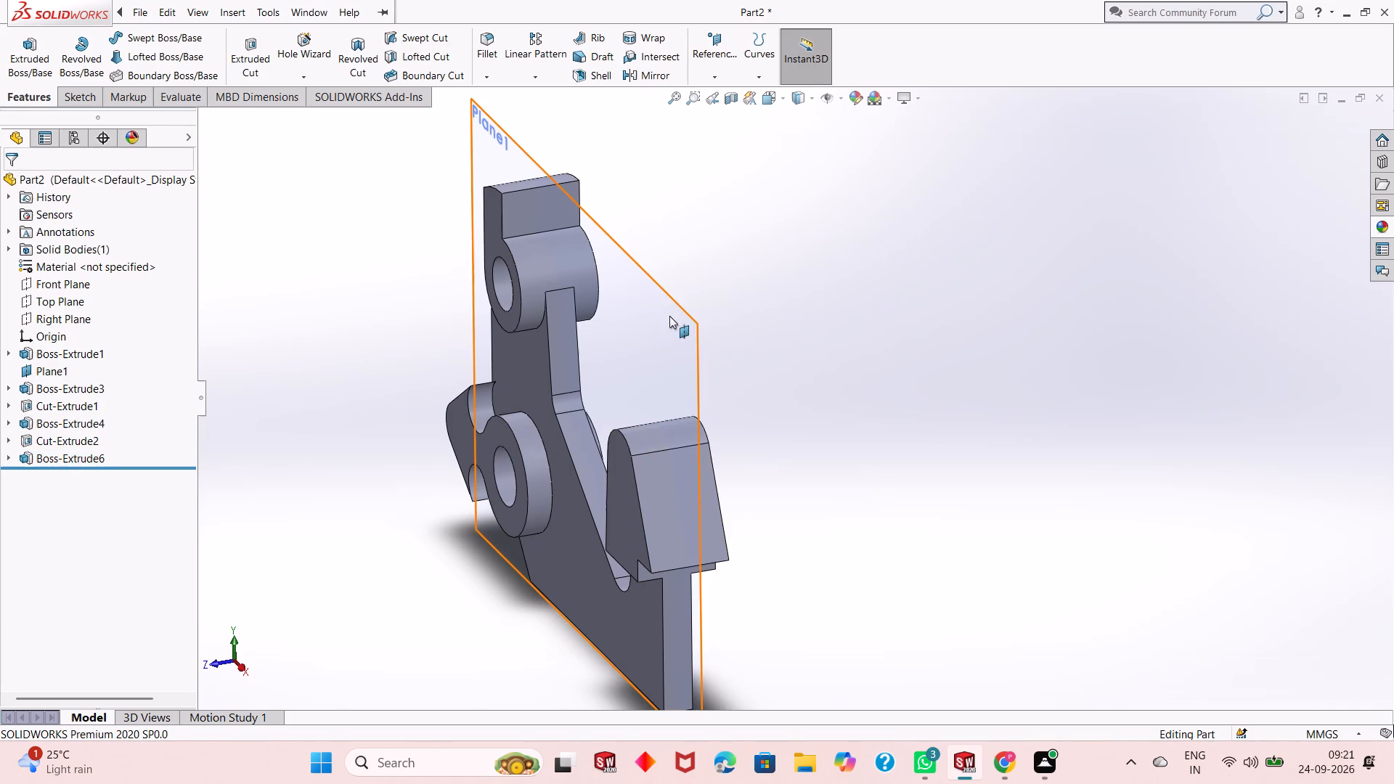
Hide Plane1.
right_click(669, 316)
click(723, 295)
Examine the extruded barbed head and its junction with the bracket's raised end from several angles.
middle_drag(702, 403, 759, 330)
scroll(714, 337, up, 1)
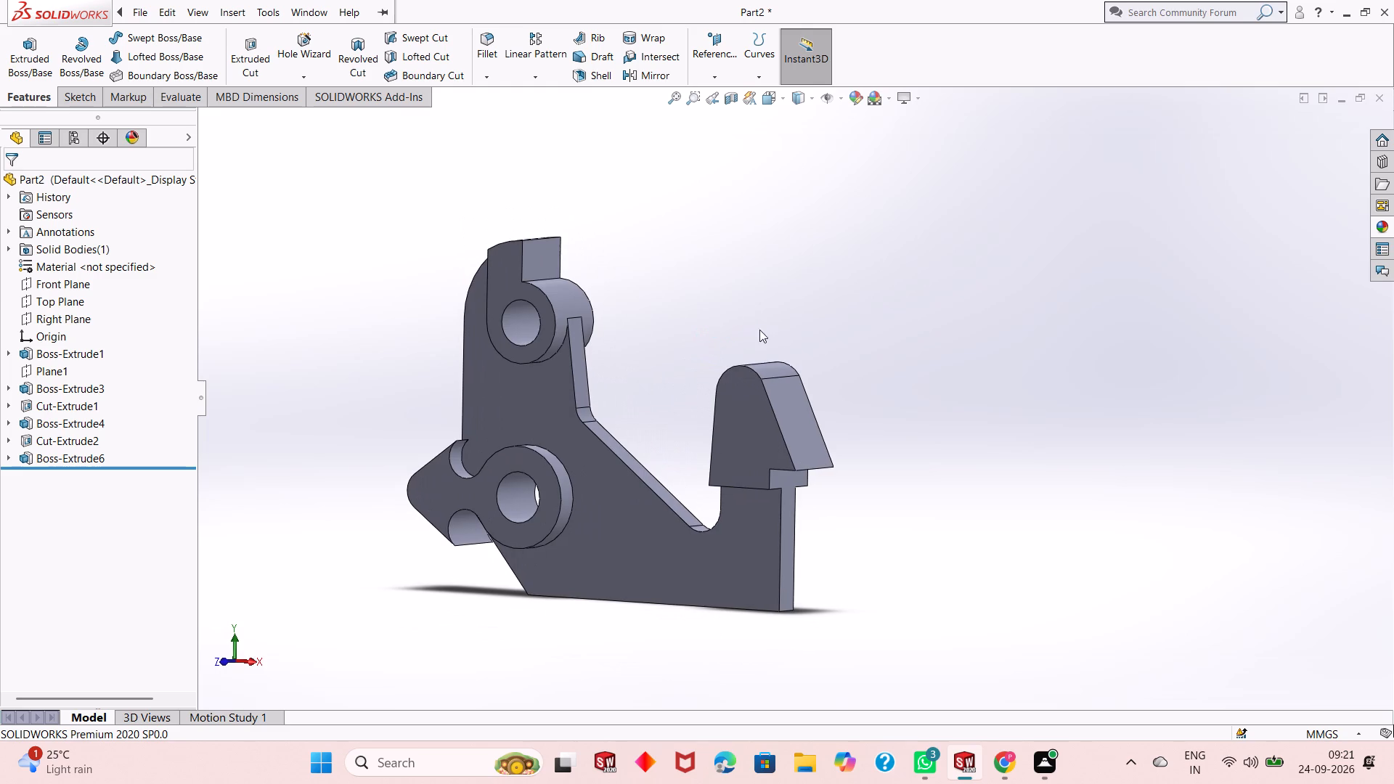
scroll(739, 345, down, 3)
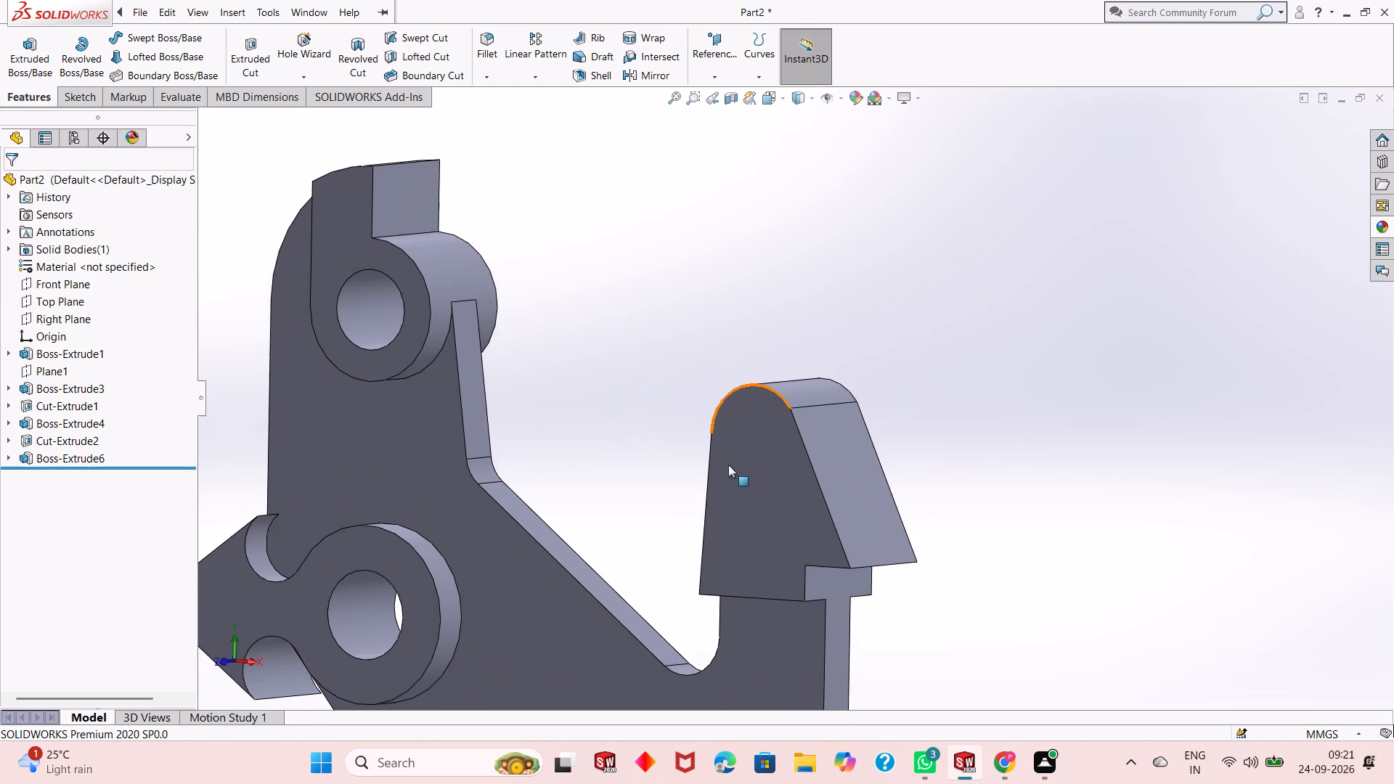
middle_drag(728, 467, 749, 513)
scroll(691, 532, up, 1)
middle_drag(699, 473, 660, 526)
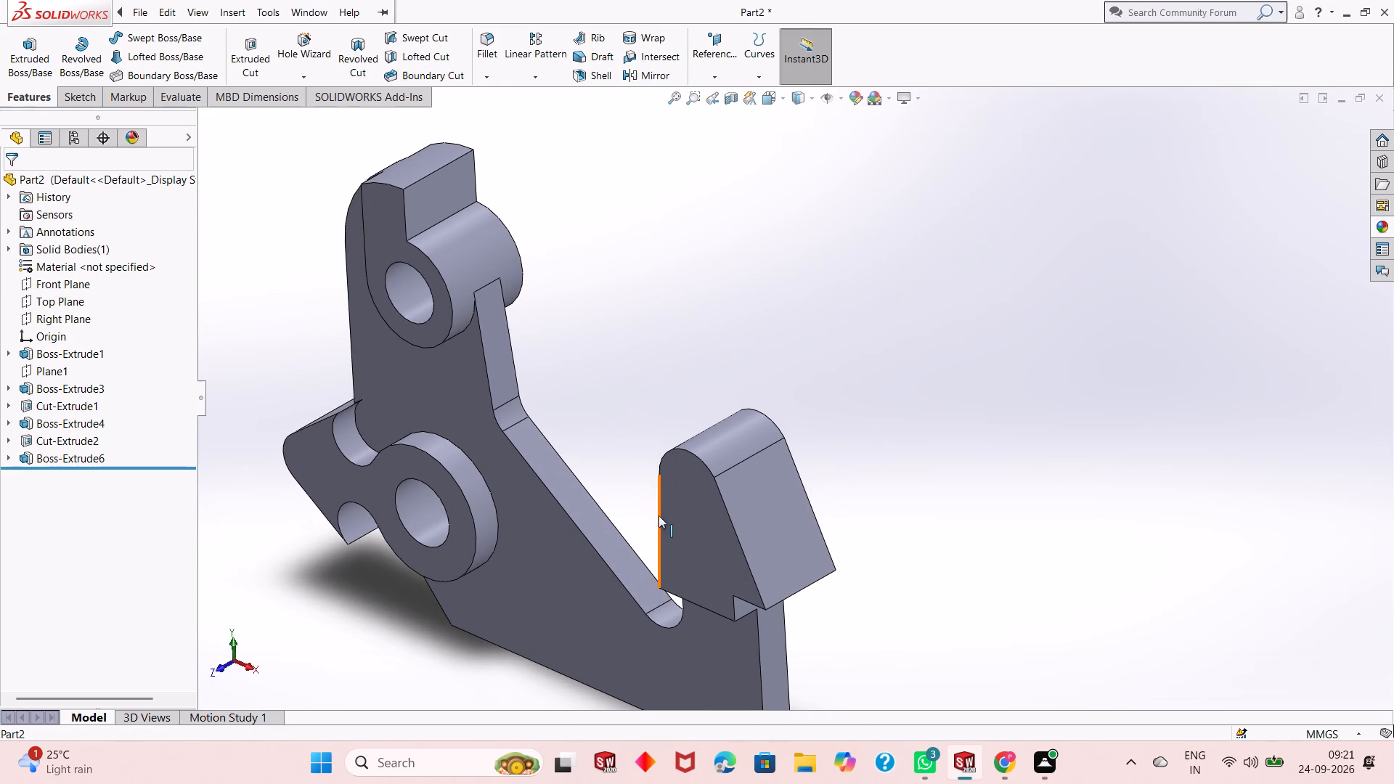
middle_click(655, 502)
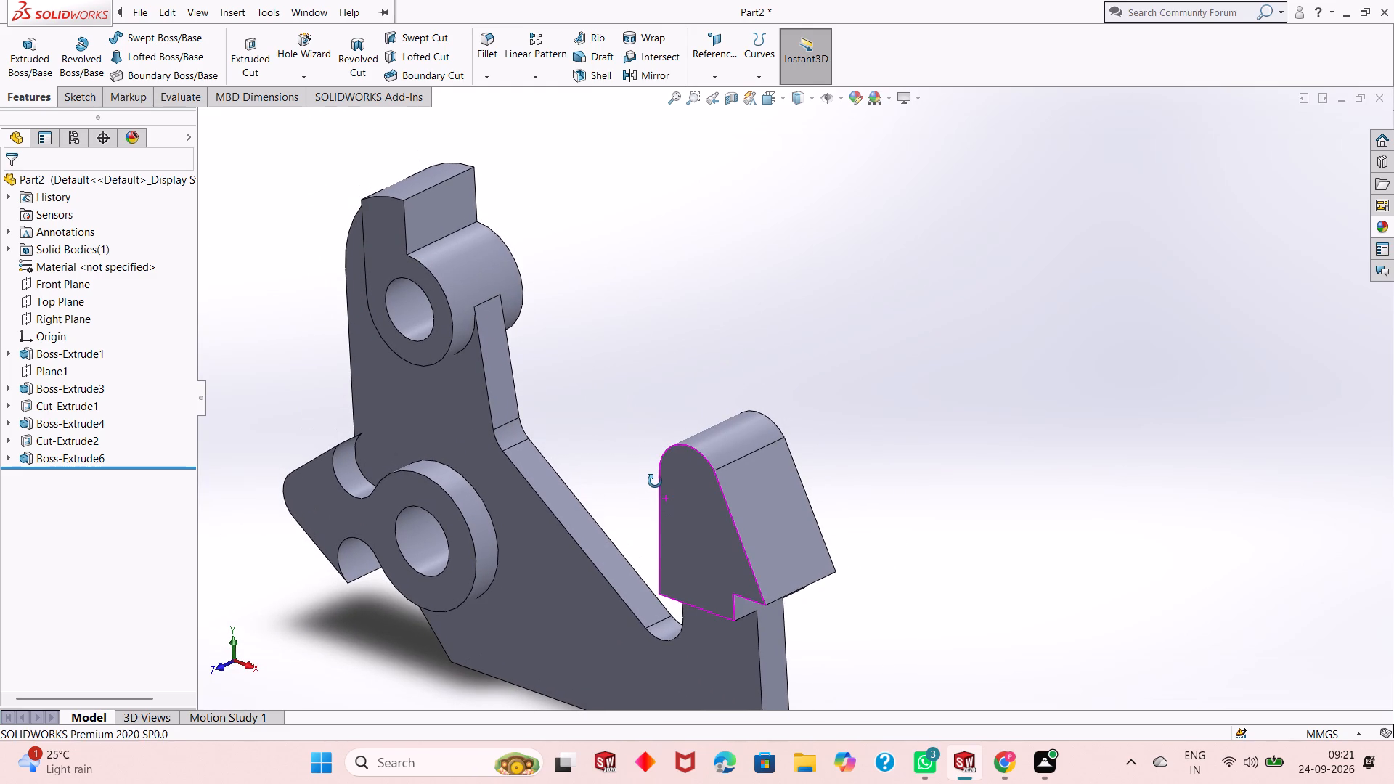
scroll(341, 455, up, 3)
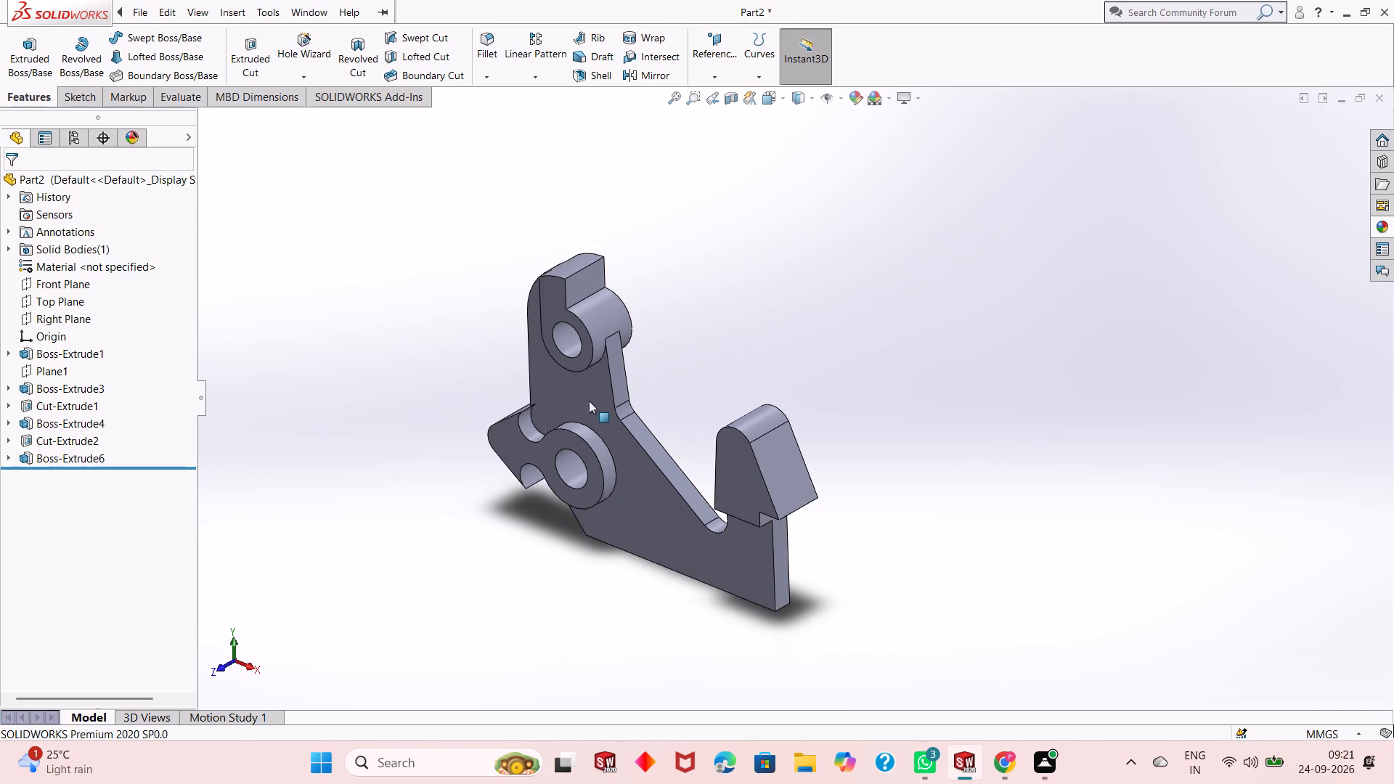
Fillet the bracket's lower outer corner edge below the barbed head with a symmetric 10 mm radius.
scroll(611, 467, down, 2)
scroll(680, 463, up, 1)
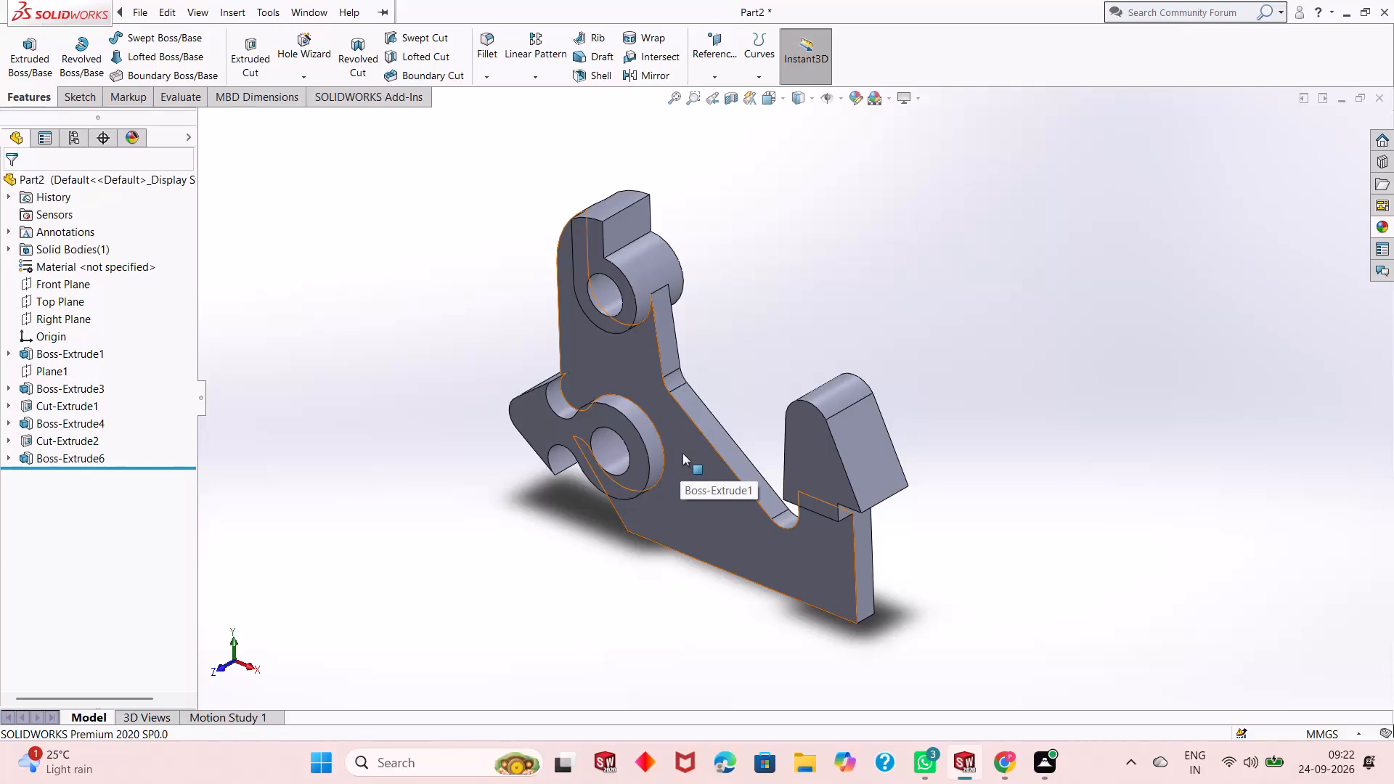
scroll(659, 472, down, 2)
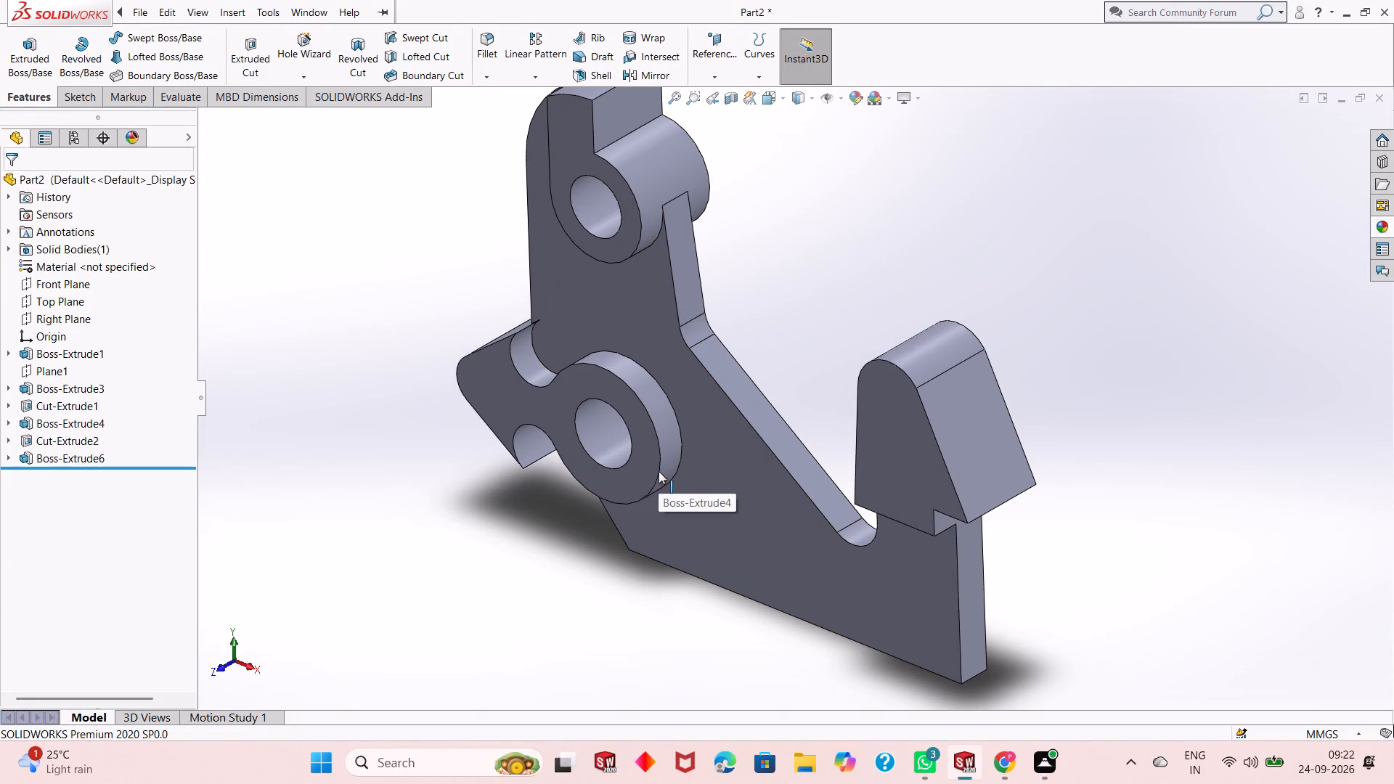
click(492, 65)
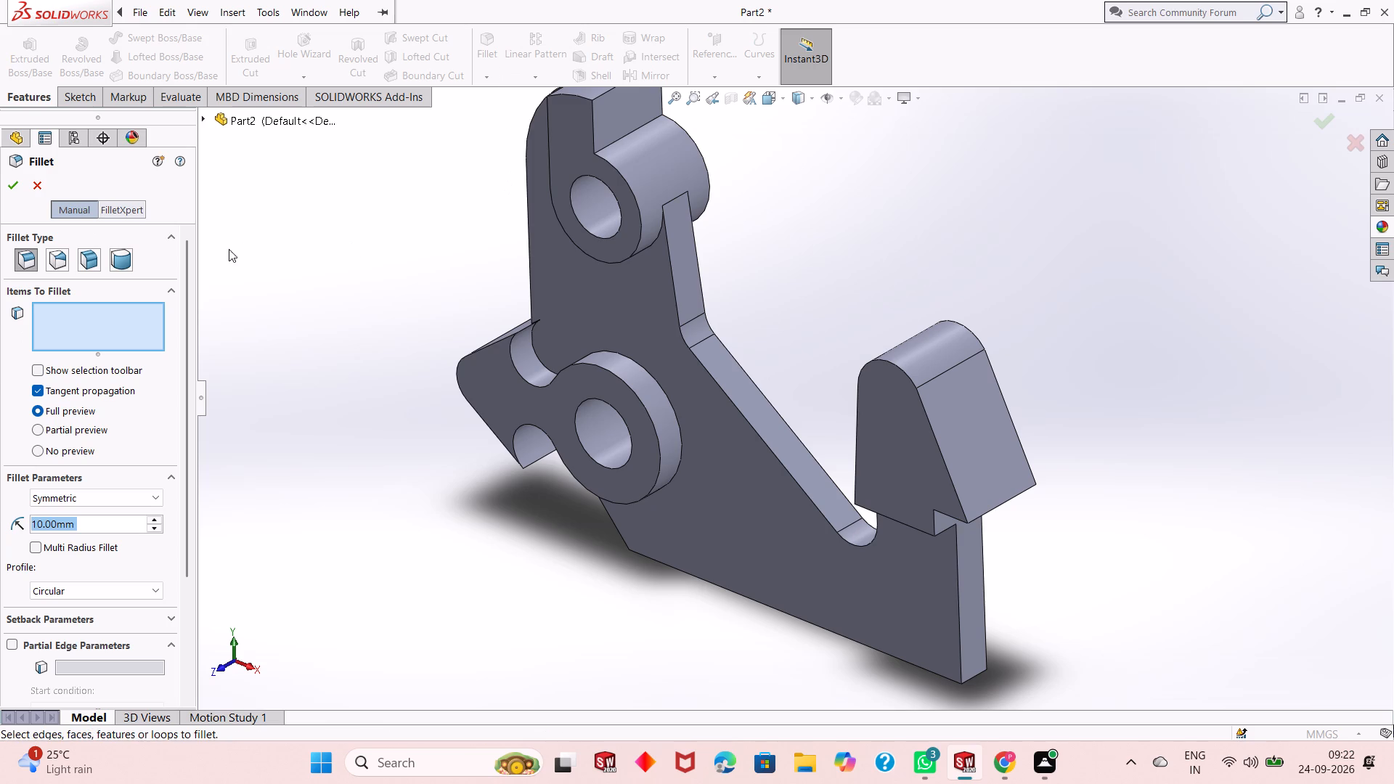
middle_drag(950, 640, 926, 486)
scroll(910, 523, up, 3)
scroll(919, 634, down, 3)
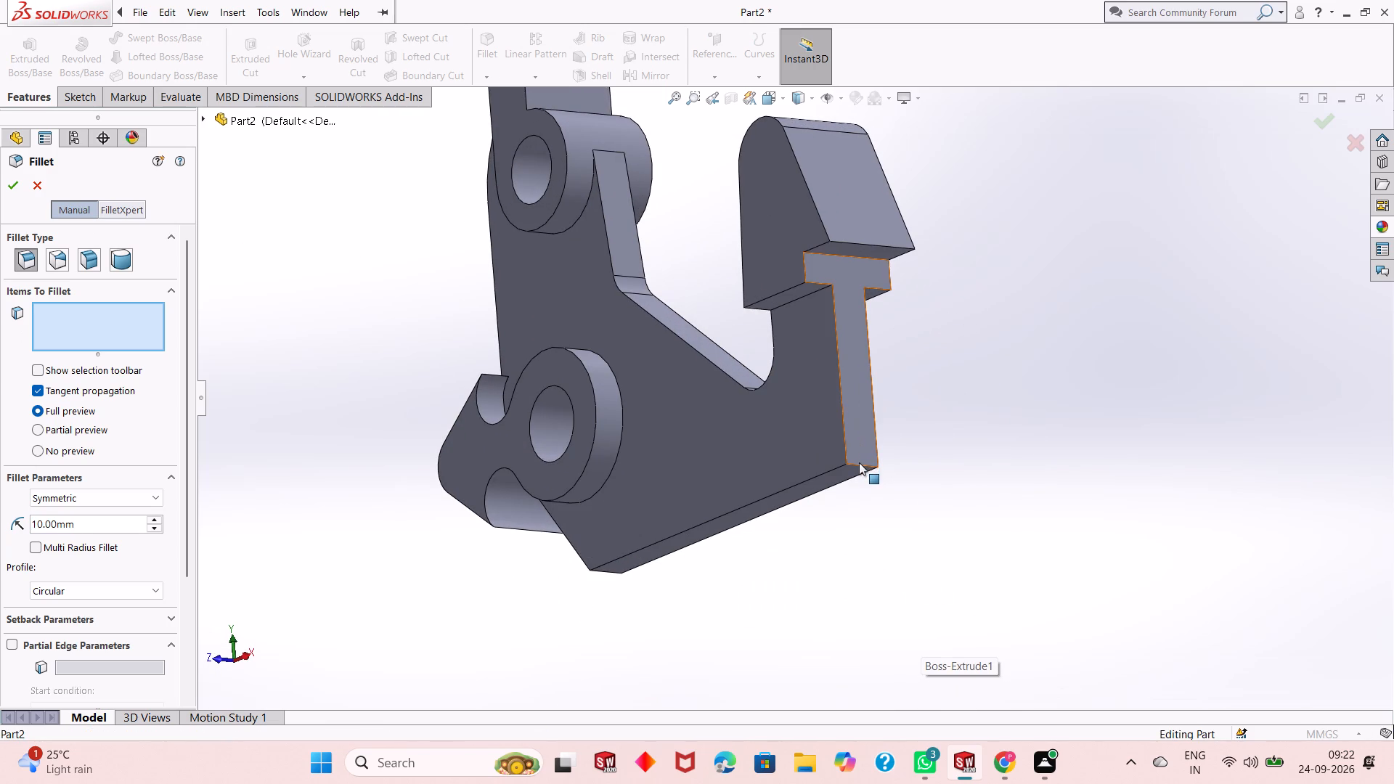
click(857, 463)
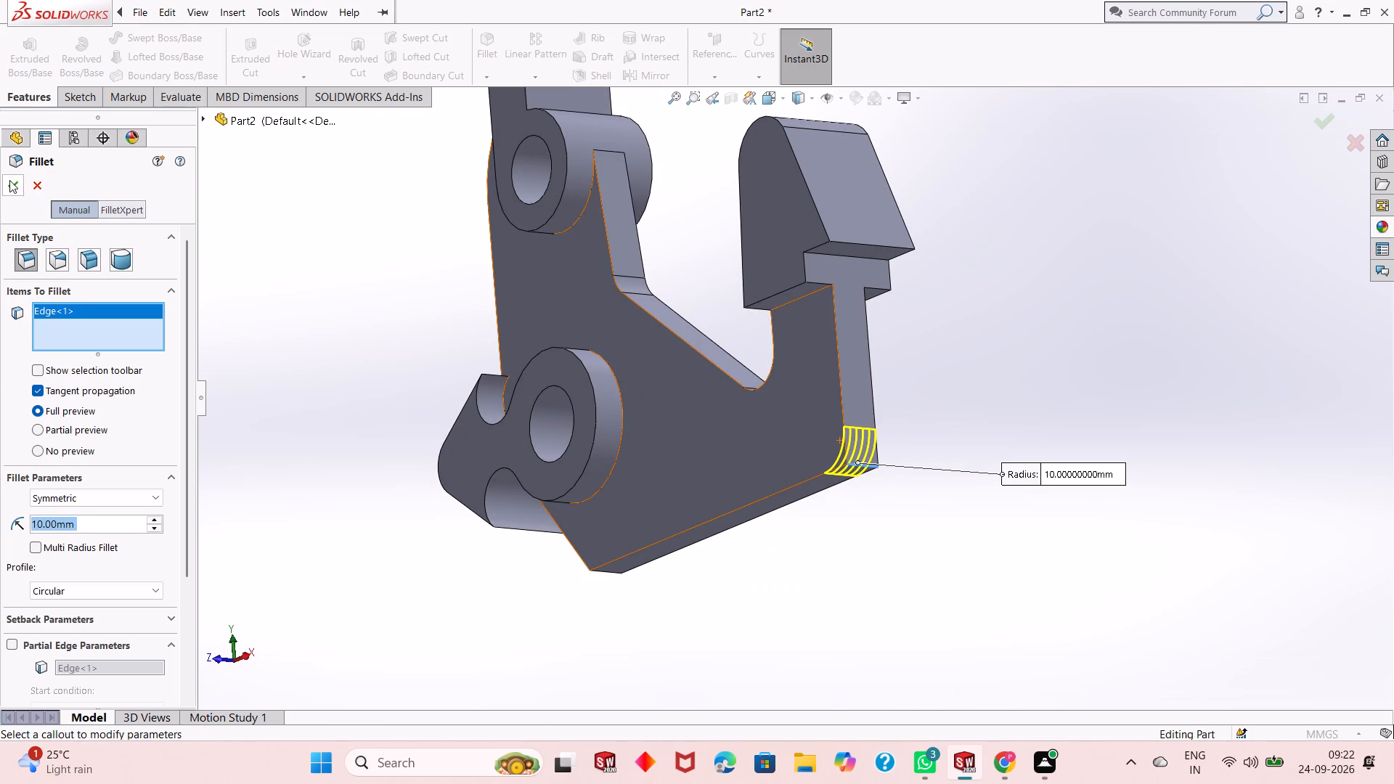
click(9, 180)
Examine the bracket and its rounded lower corner from several angles.
middle_drag(738, 262, 794, 340)
scroll(749, 364, up, 1)
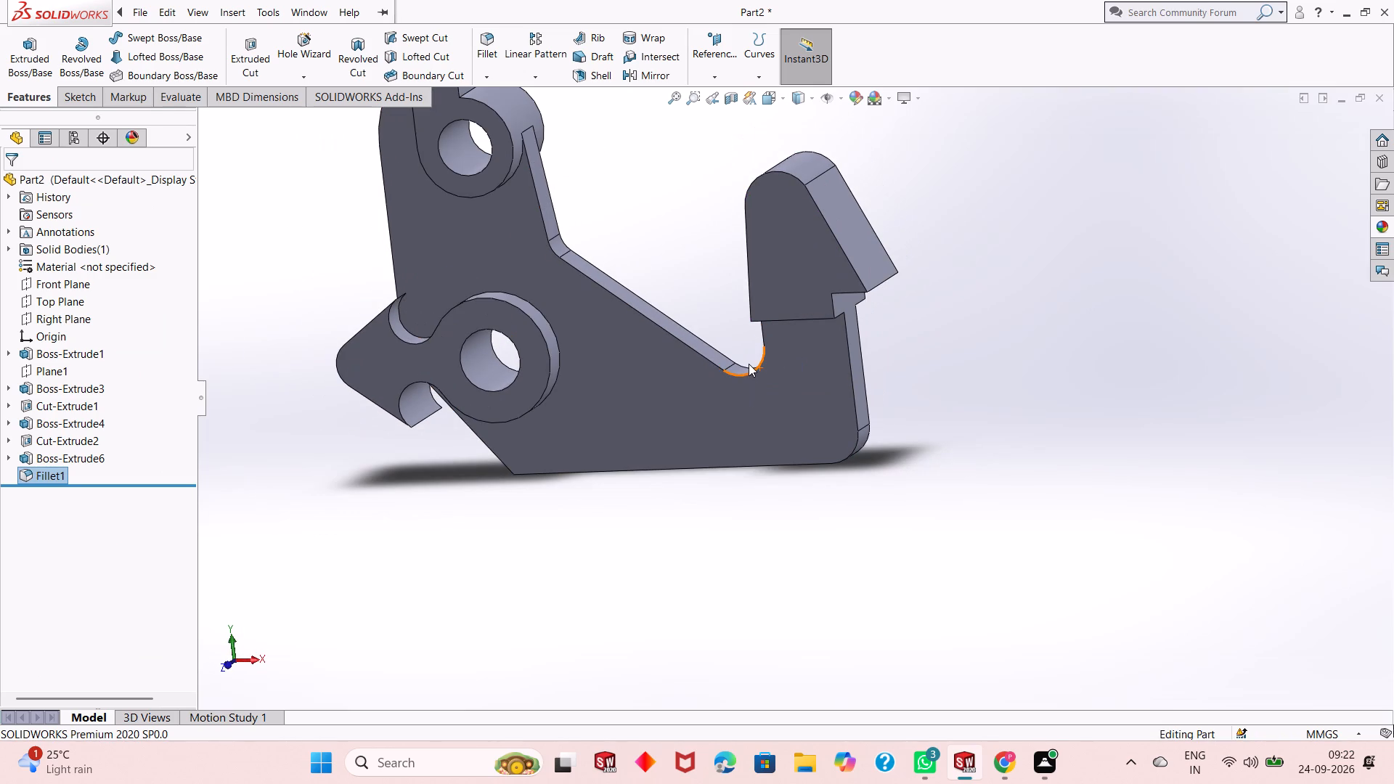
scroll(667, 362, up, 2)
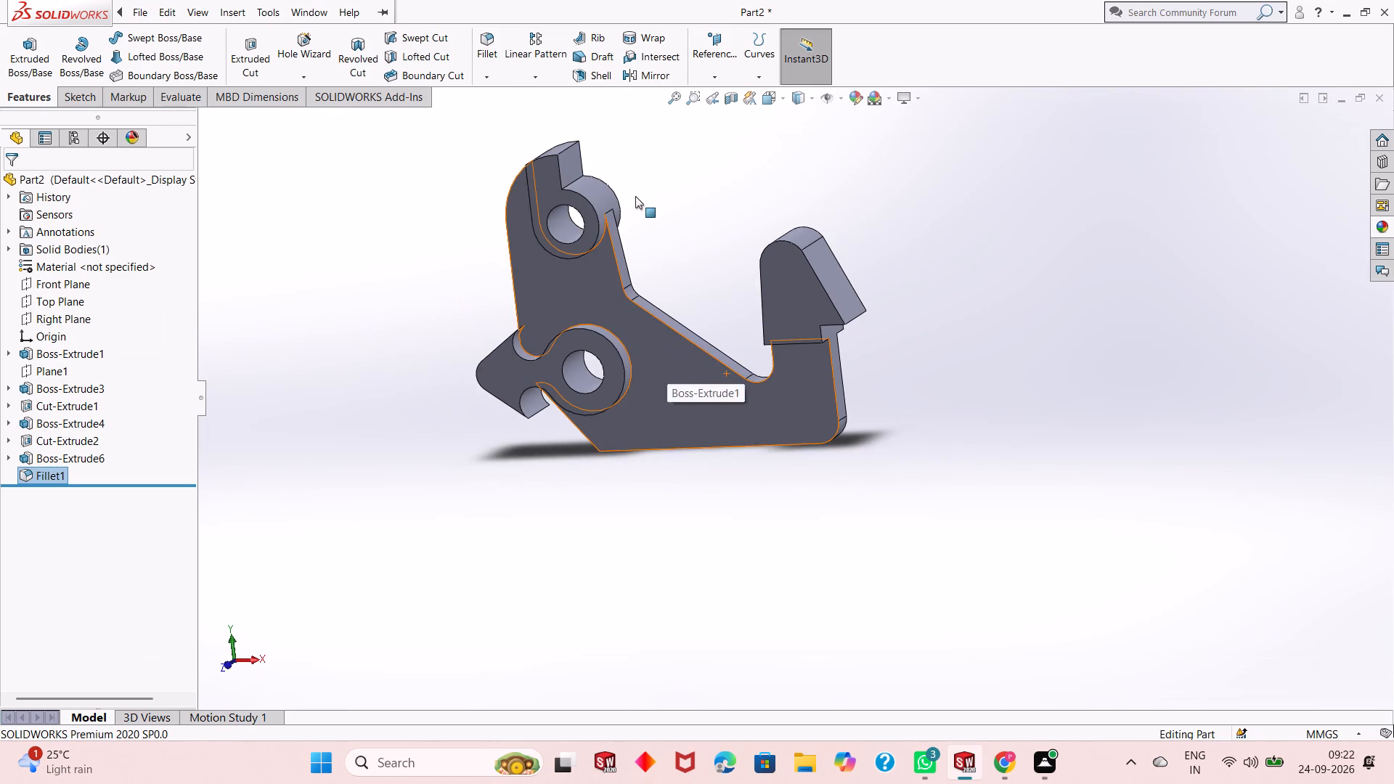
scroll(635, 195, down, 1)
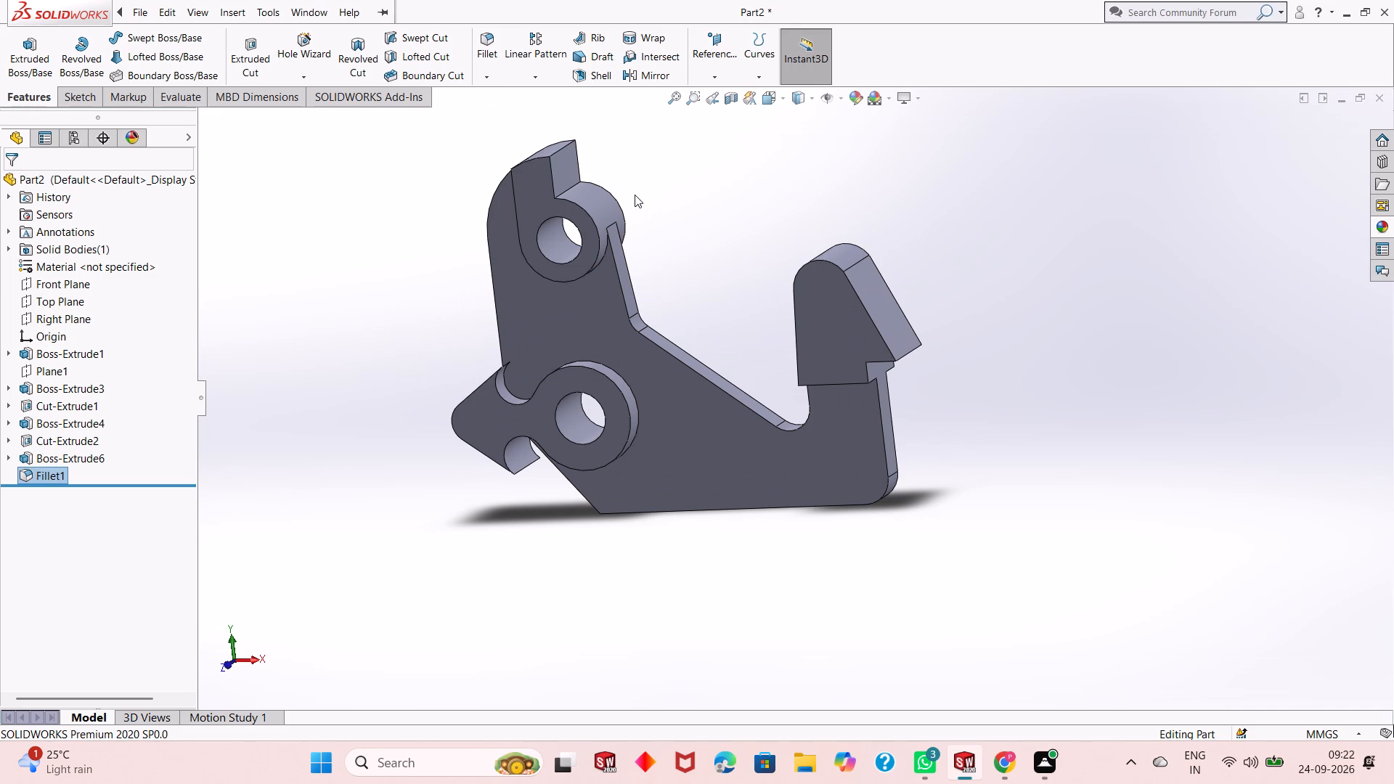
scroll(701, 344, down, 1)
scroll(701, 345, up, 2)
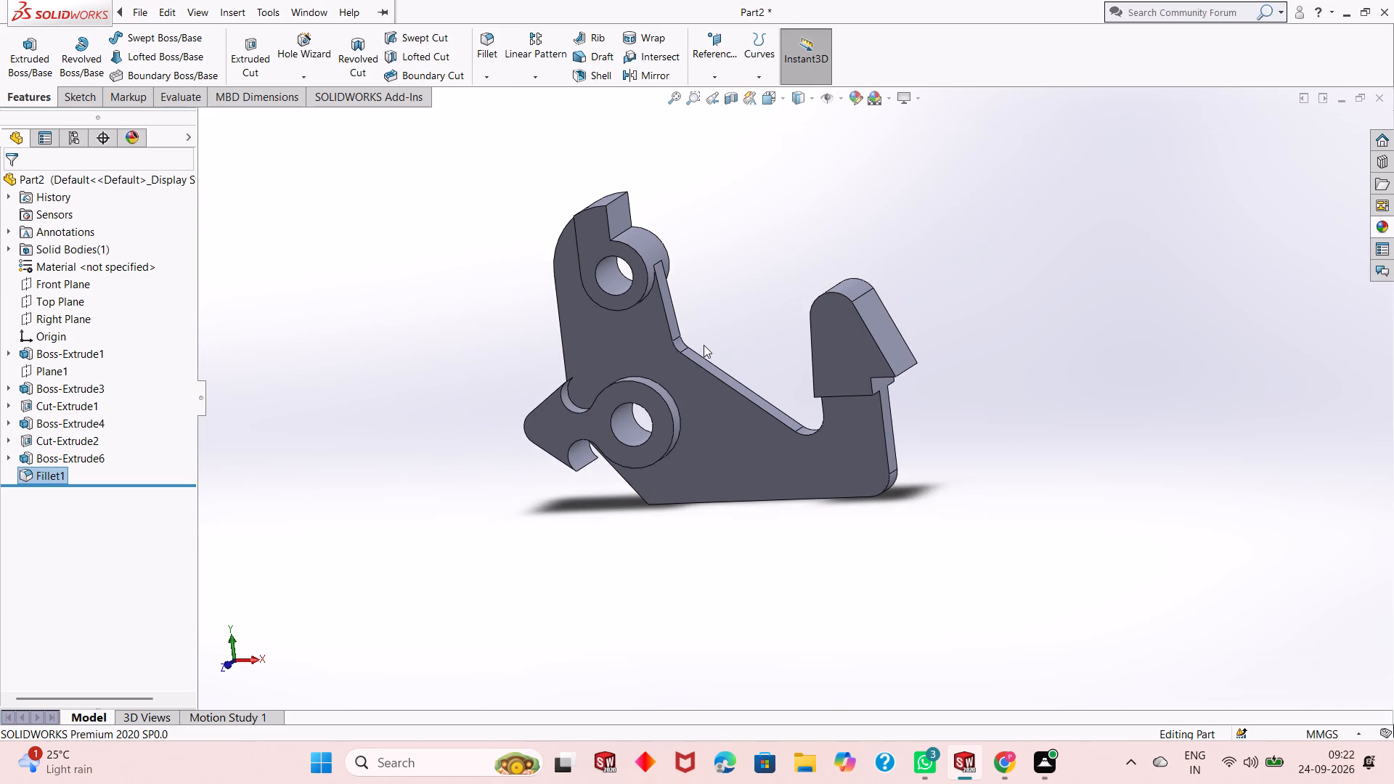
scroll(749, 309, down, 2)
scroll(726, 331, up, 1)
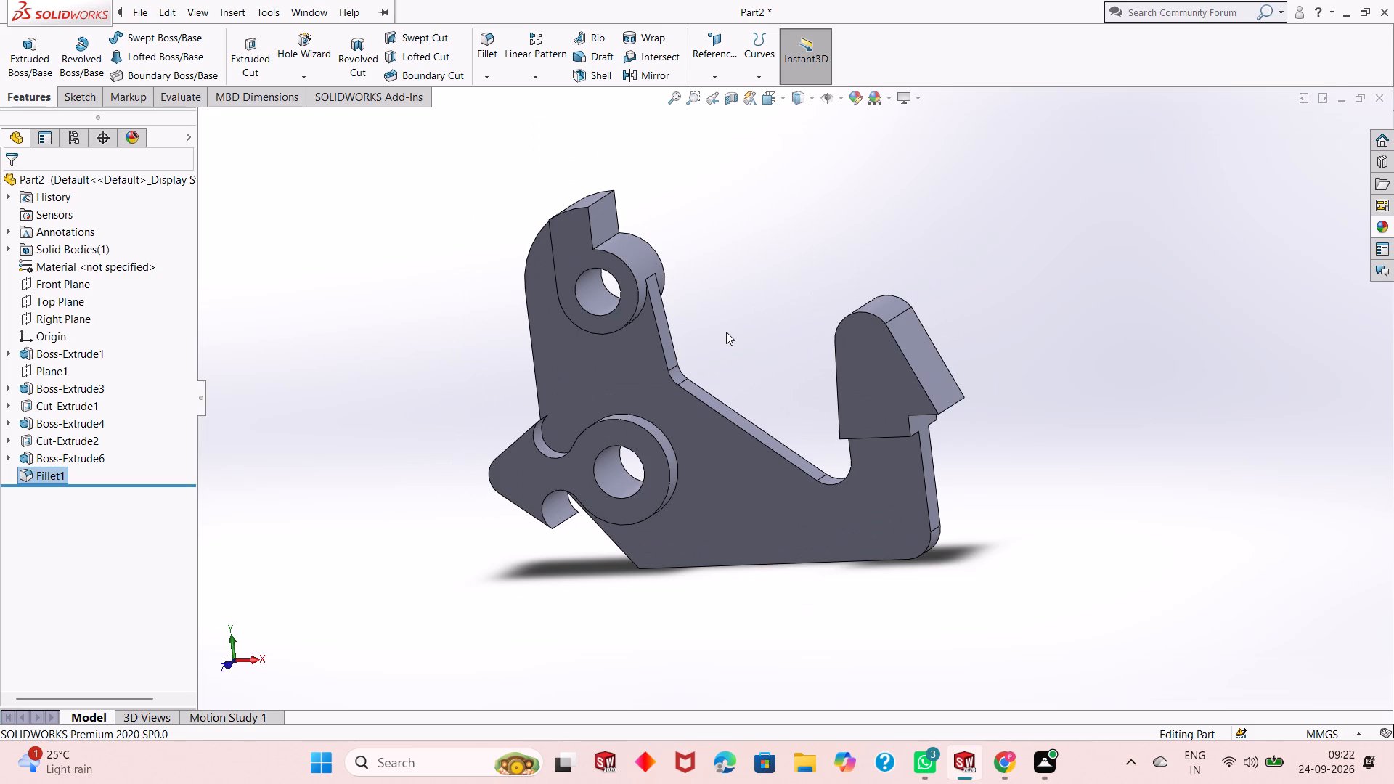
middle_drag(727, 348, 796, 252)
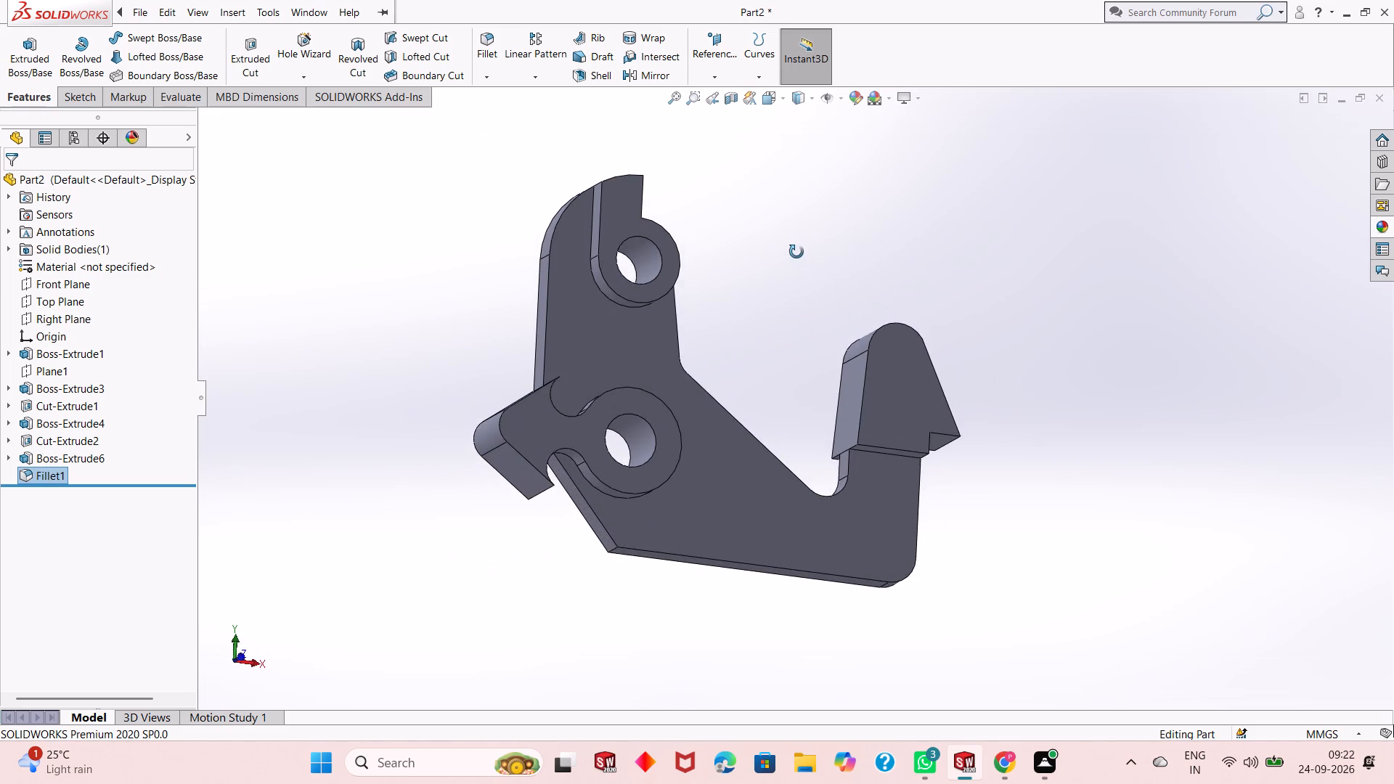
middle_drag(796, 252, 741, 306)
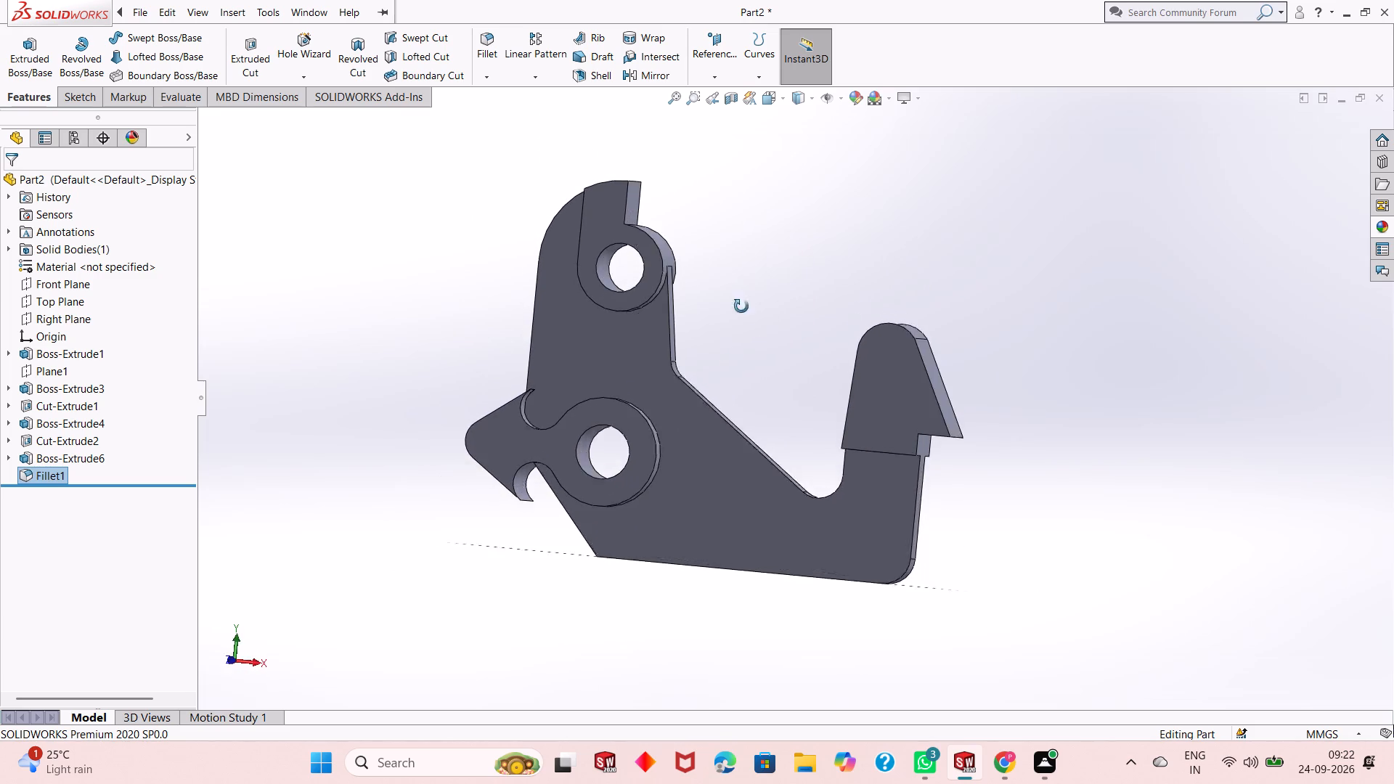
middle_drag(741, 306, 720, 356)
scroll(720, 356, down, 3)
scroll(720, 368, up, 3)
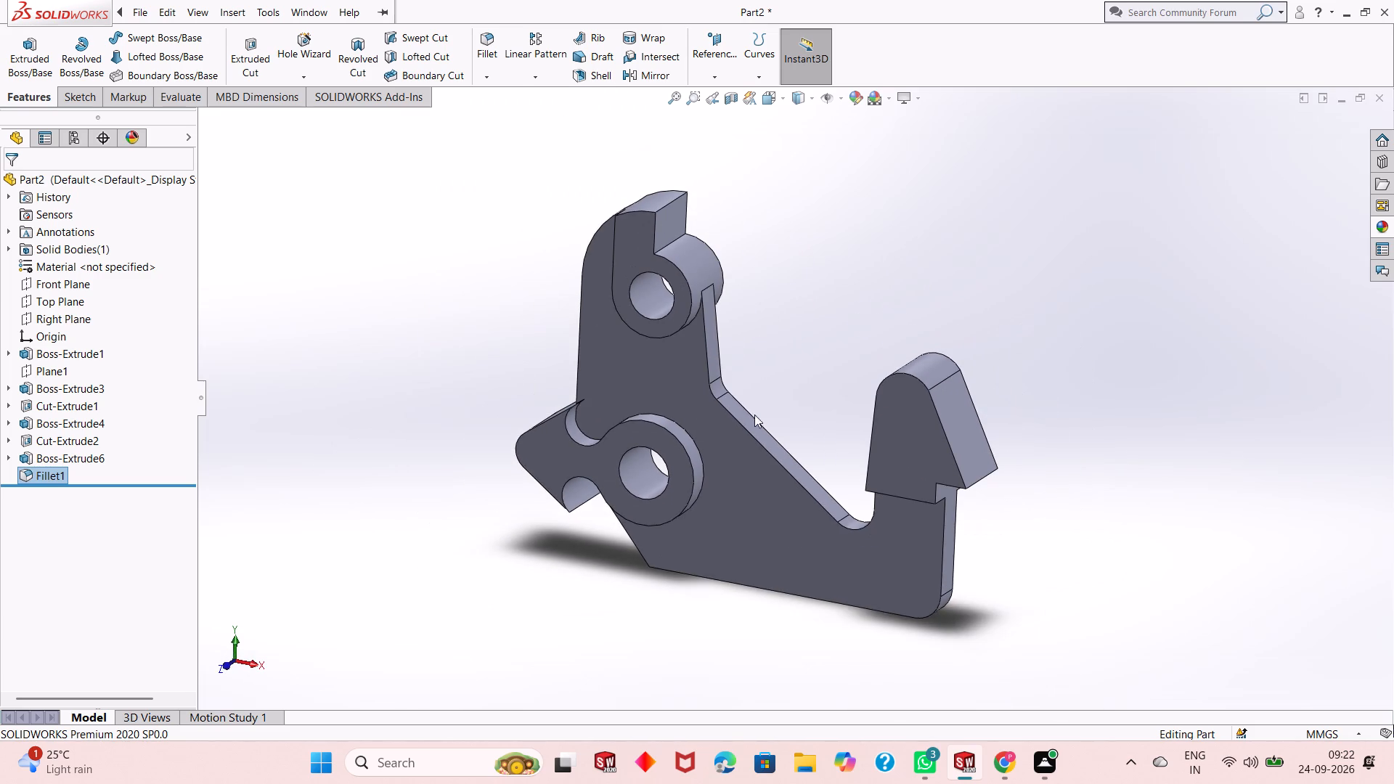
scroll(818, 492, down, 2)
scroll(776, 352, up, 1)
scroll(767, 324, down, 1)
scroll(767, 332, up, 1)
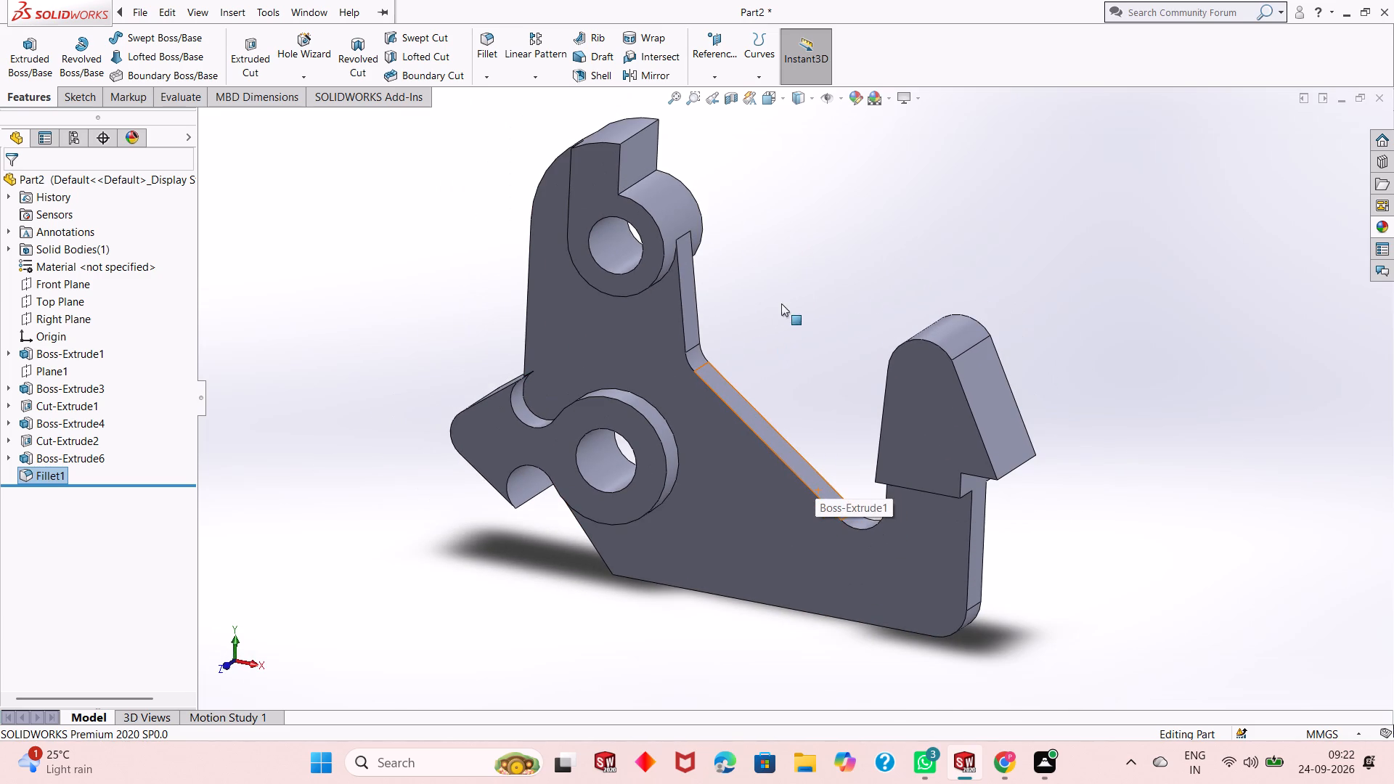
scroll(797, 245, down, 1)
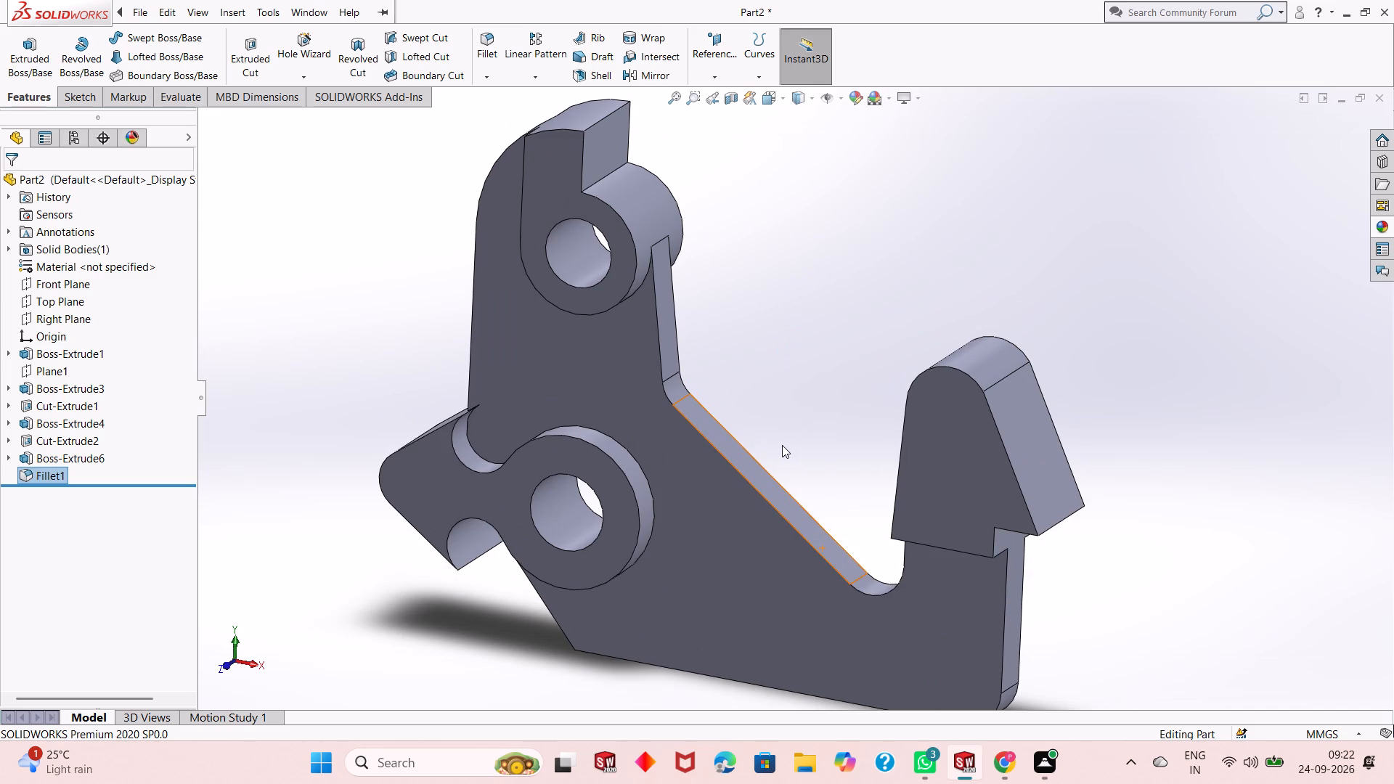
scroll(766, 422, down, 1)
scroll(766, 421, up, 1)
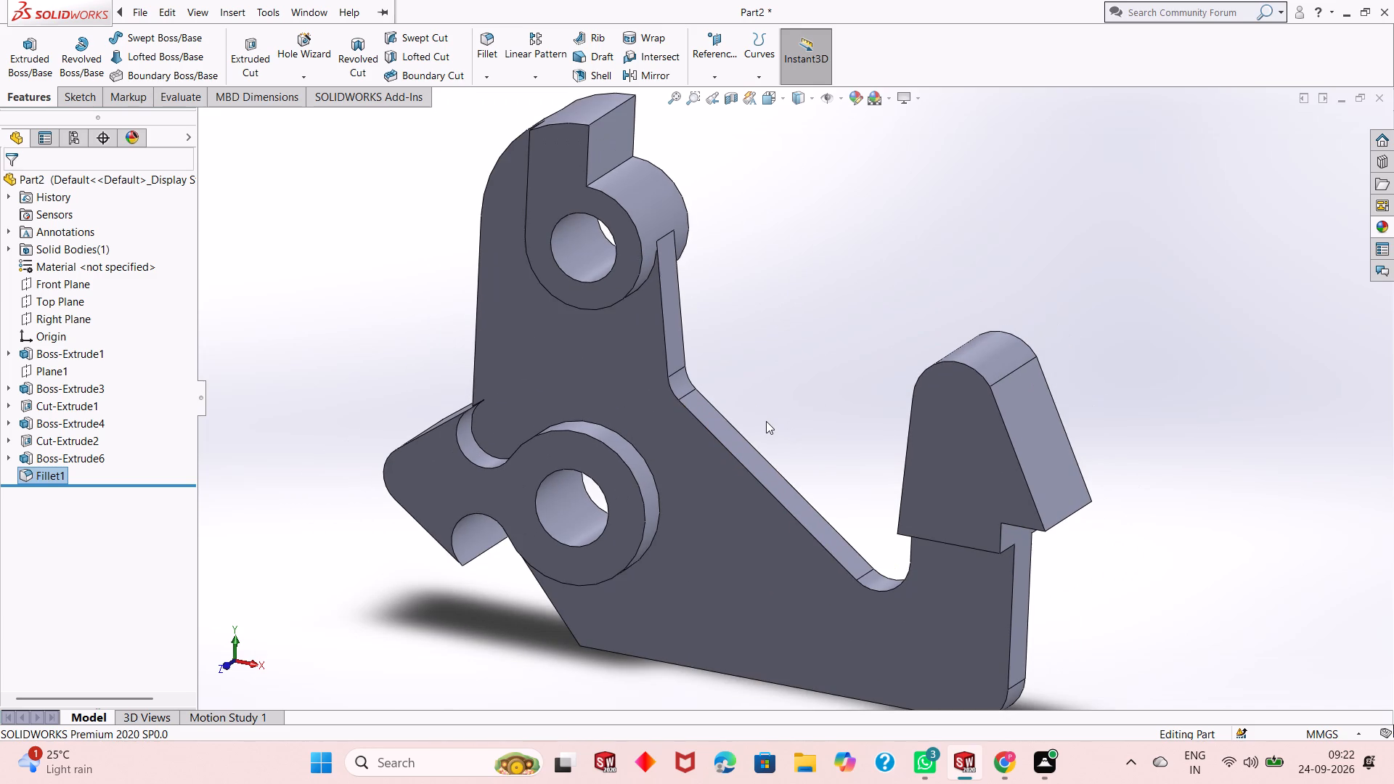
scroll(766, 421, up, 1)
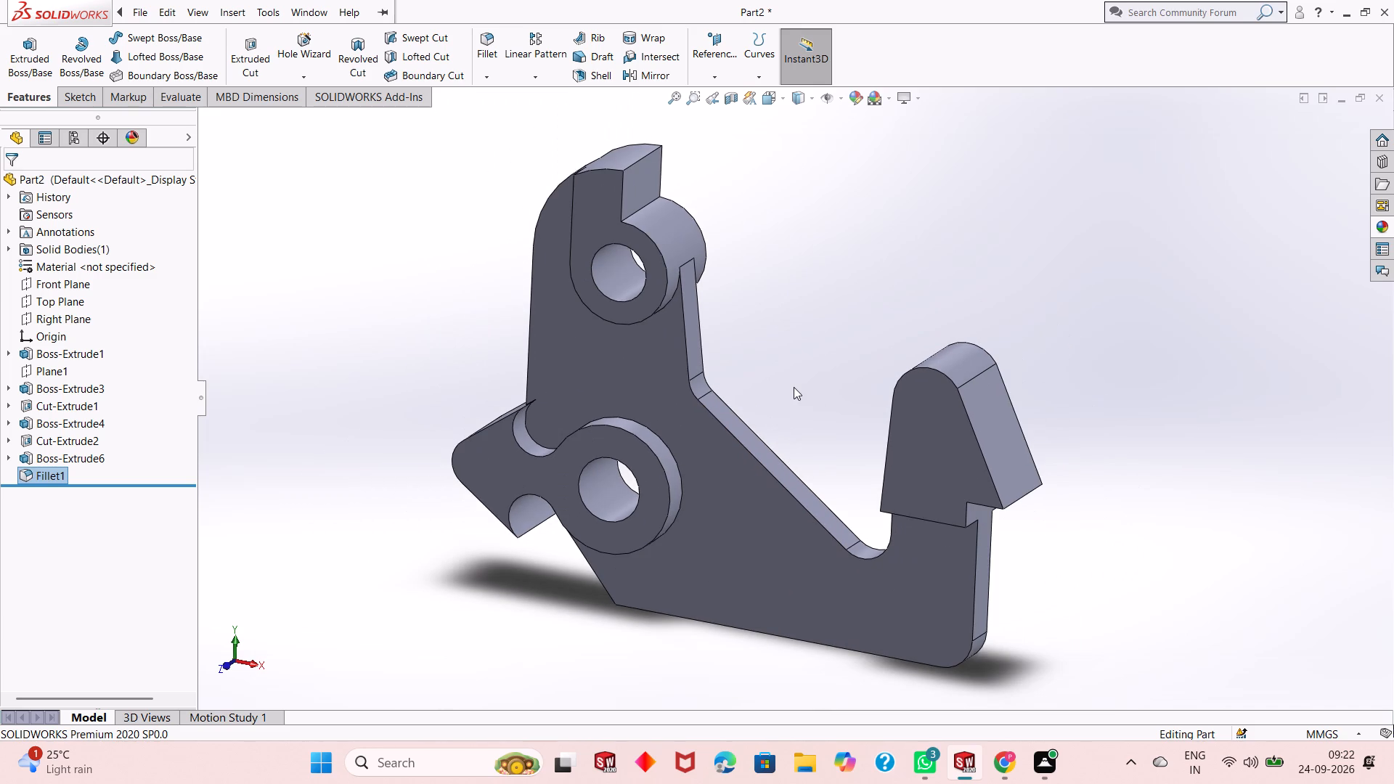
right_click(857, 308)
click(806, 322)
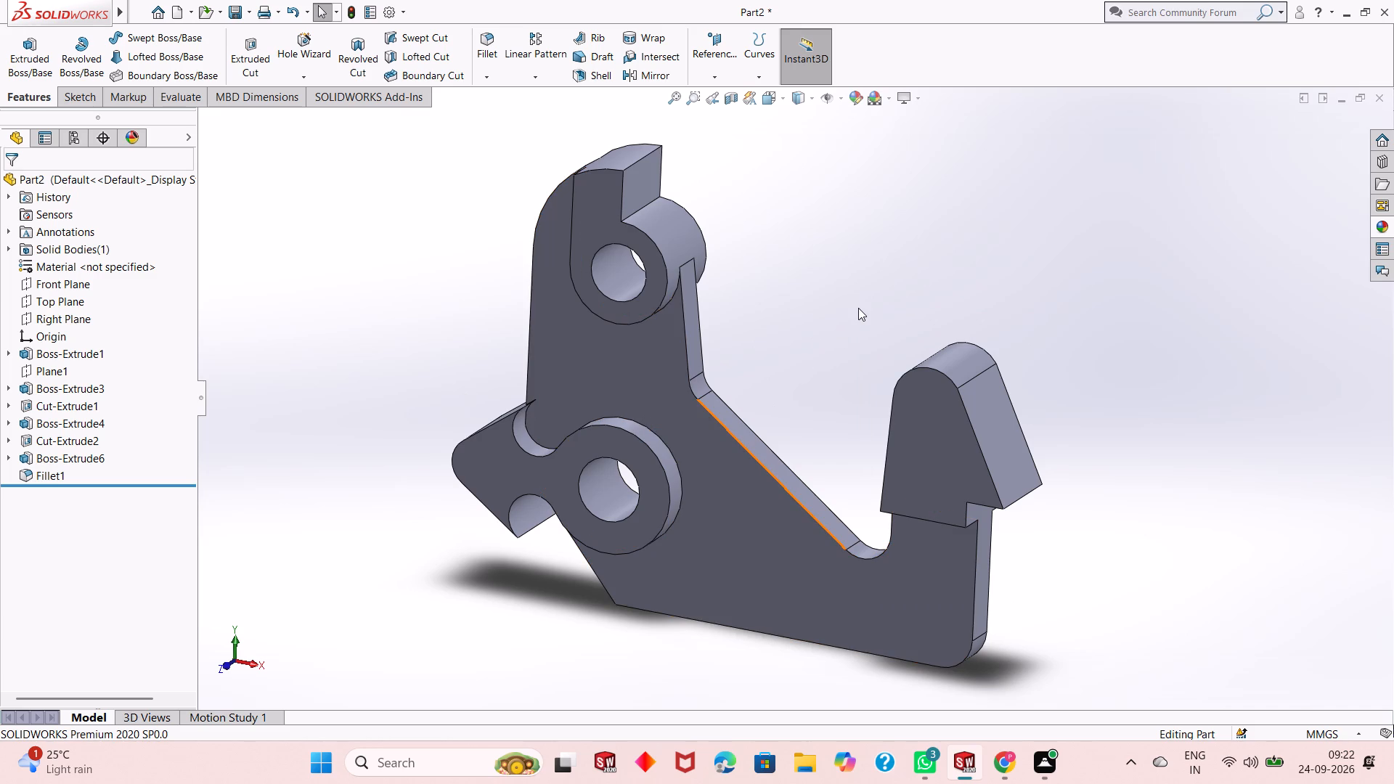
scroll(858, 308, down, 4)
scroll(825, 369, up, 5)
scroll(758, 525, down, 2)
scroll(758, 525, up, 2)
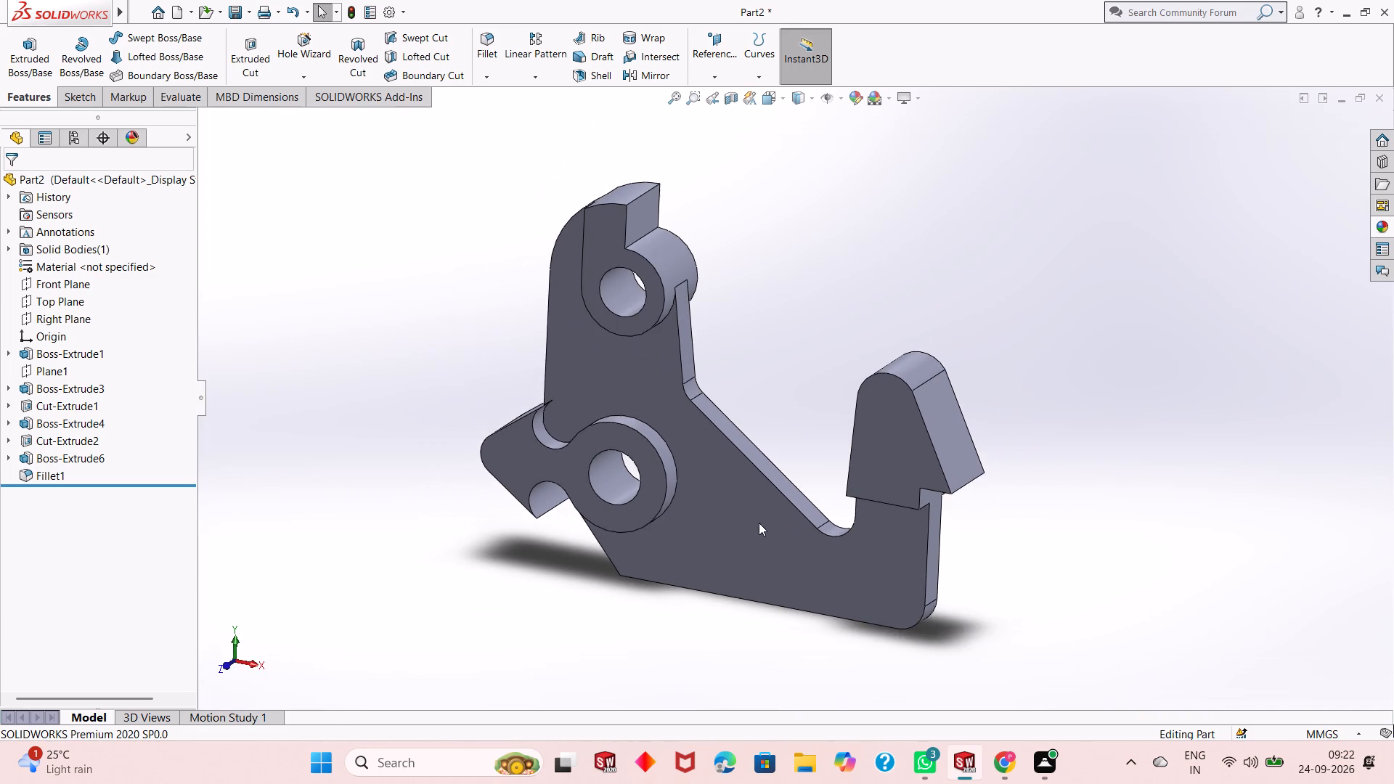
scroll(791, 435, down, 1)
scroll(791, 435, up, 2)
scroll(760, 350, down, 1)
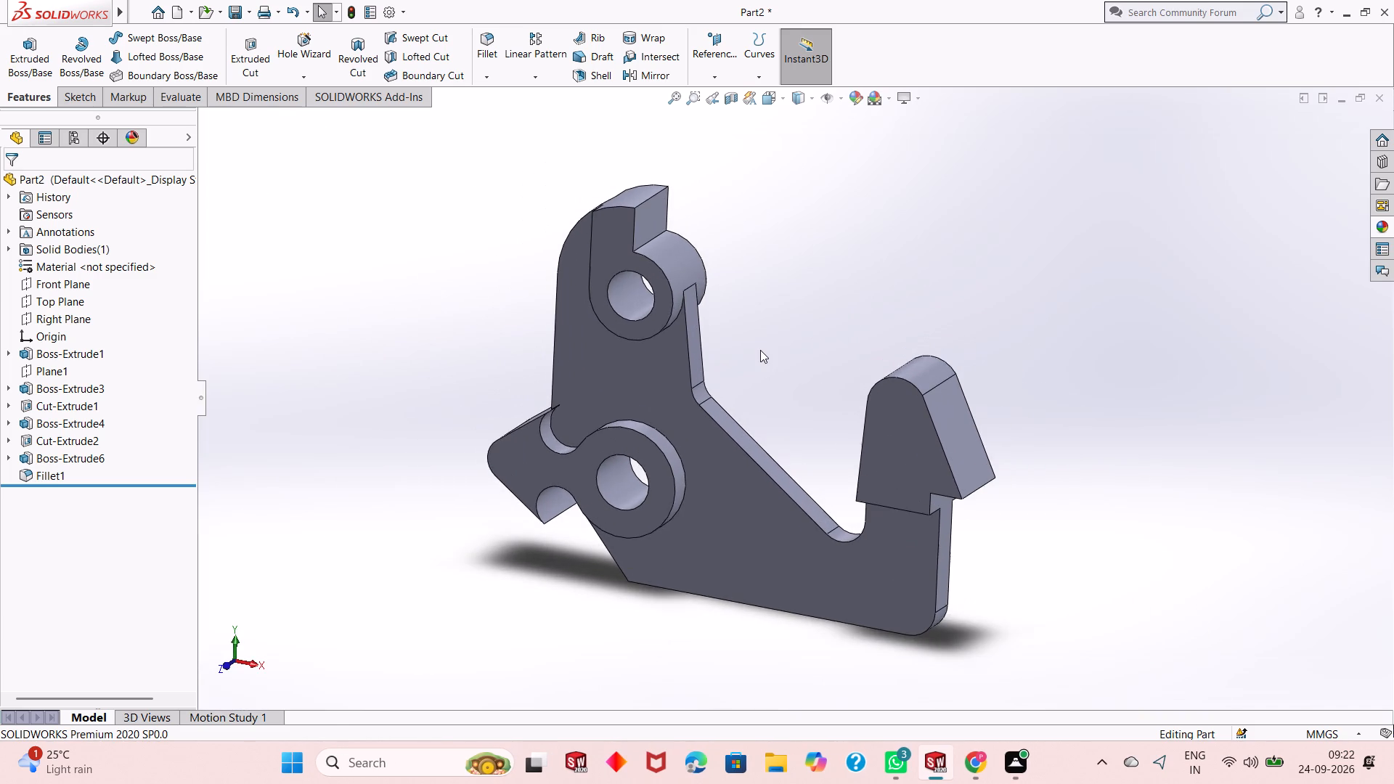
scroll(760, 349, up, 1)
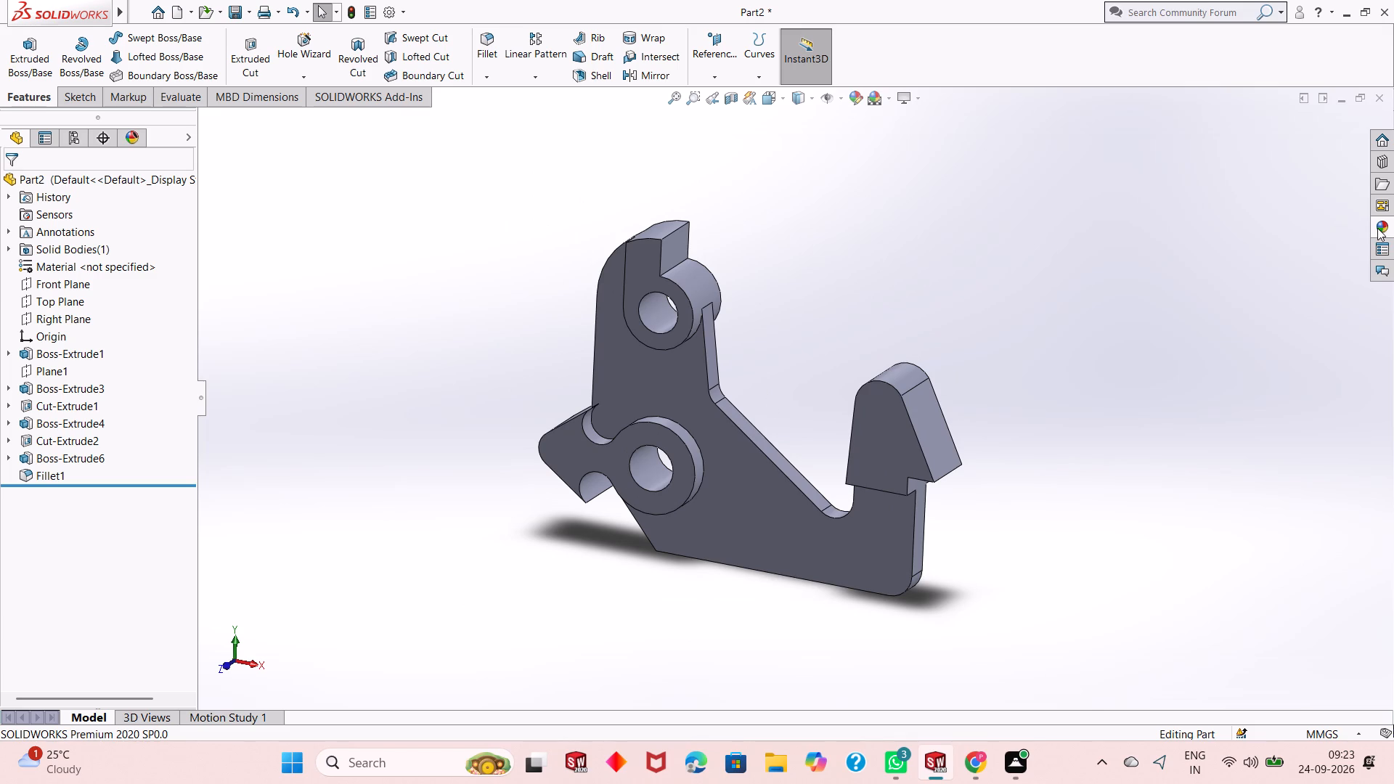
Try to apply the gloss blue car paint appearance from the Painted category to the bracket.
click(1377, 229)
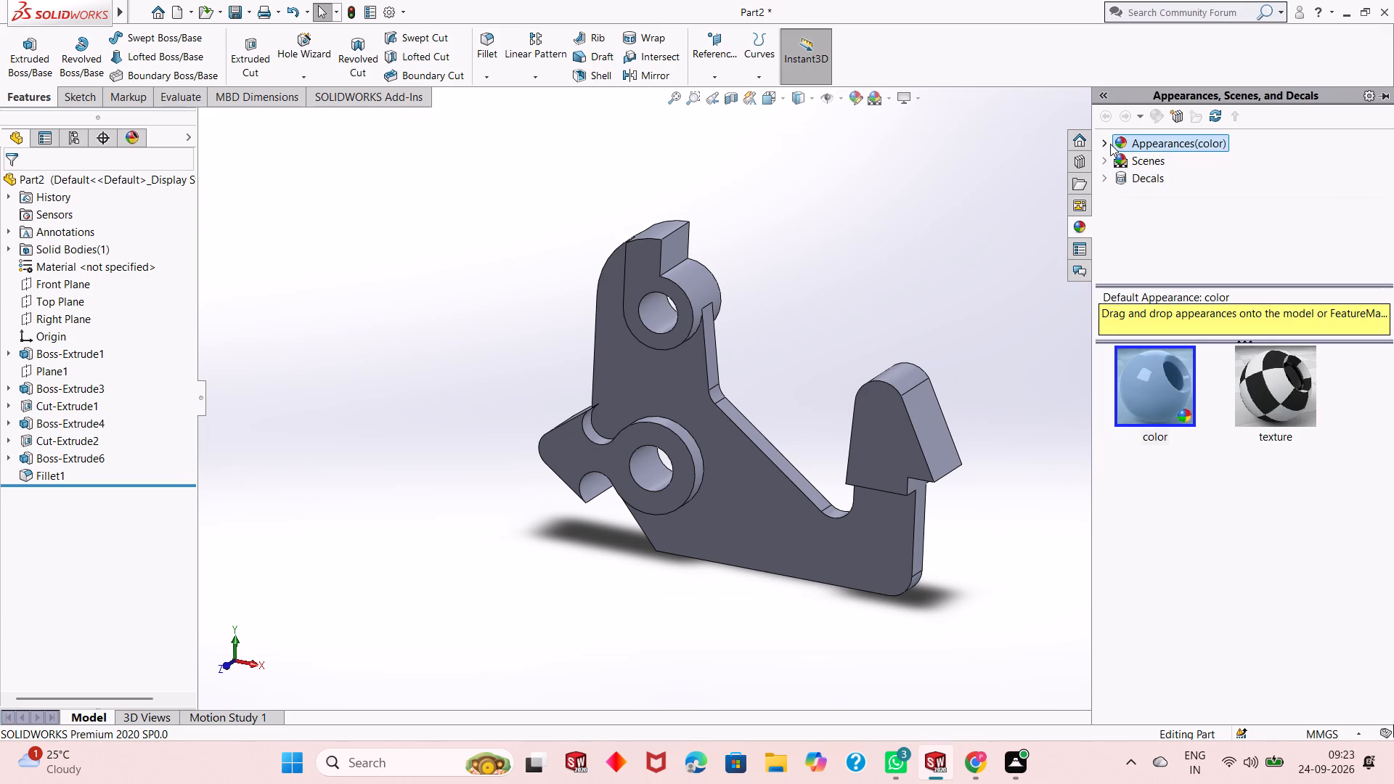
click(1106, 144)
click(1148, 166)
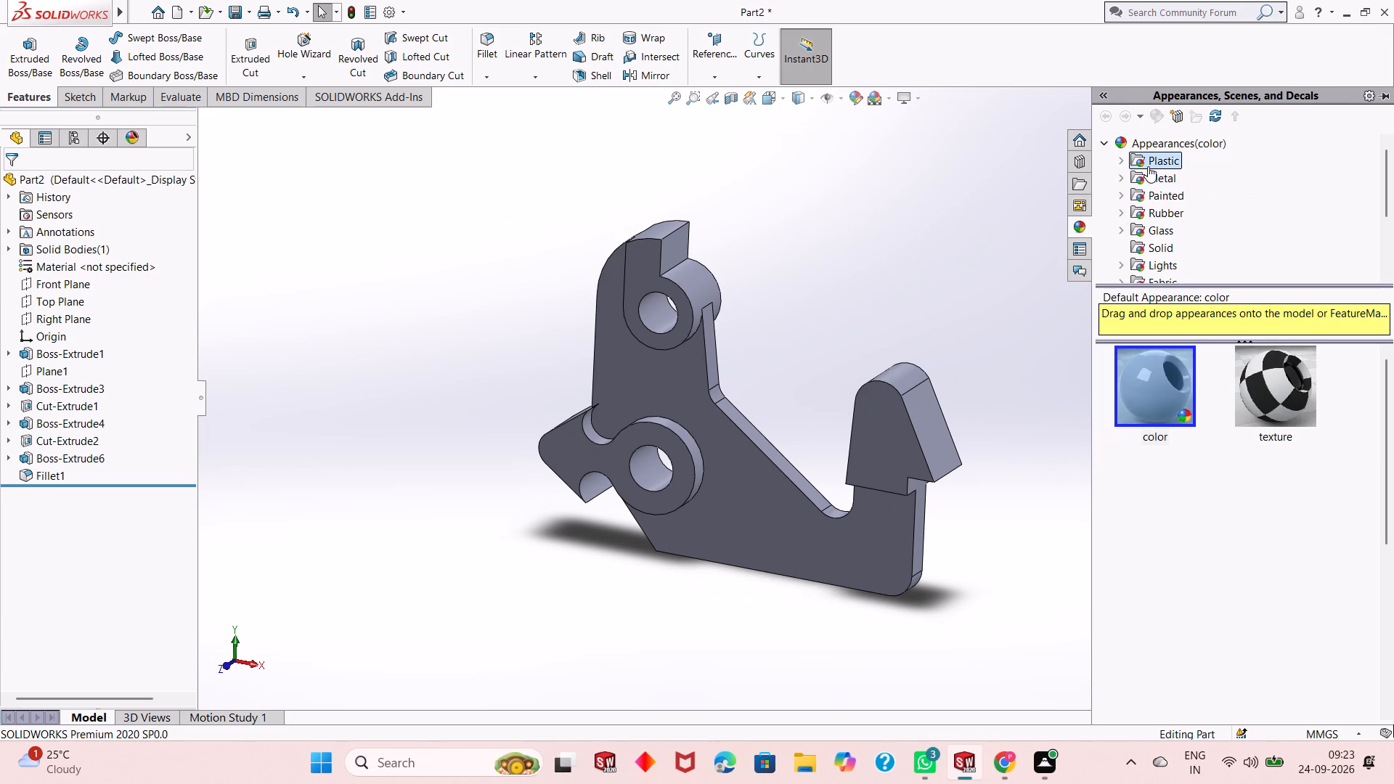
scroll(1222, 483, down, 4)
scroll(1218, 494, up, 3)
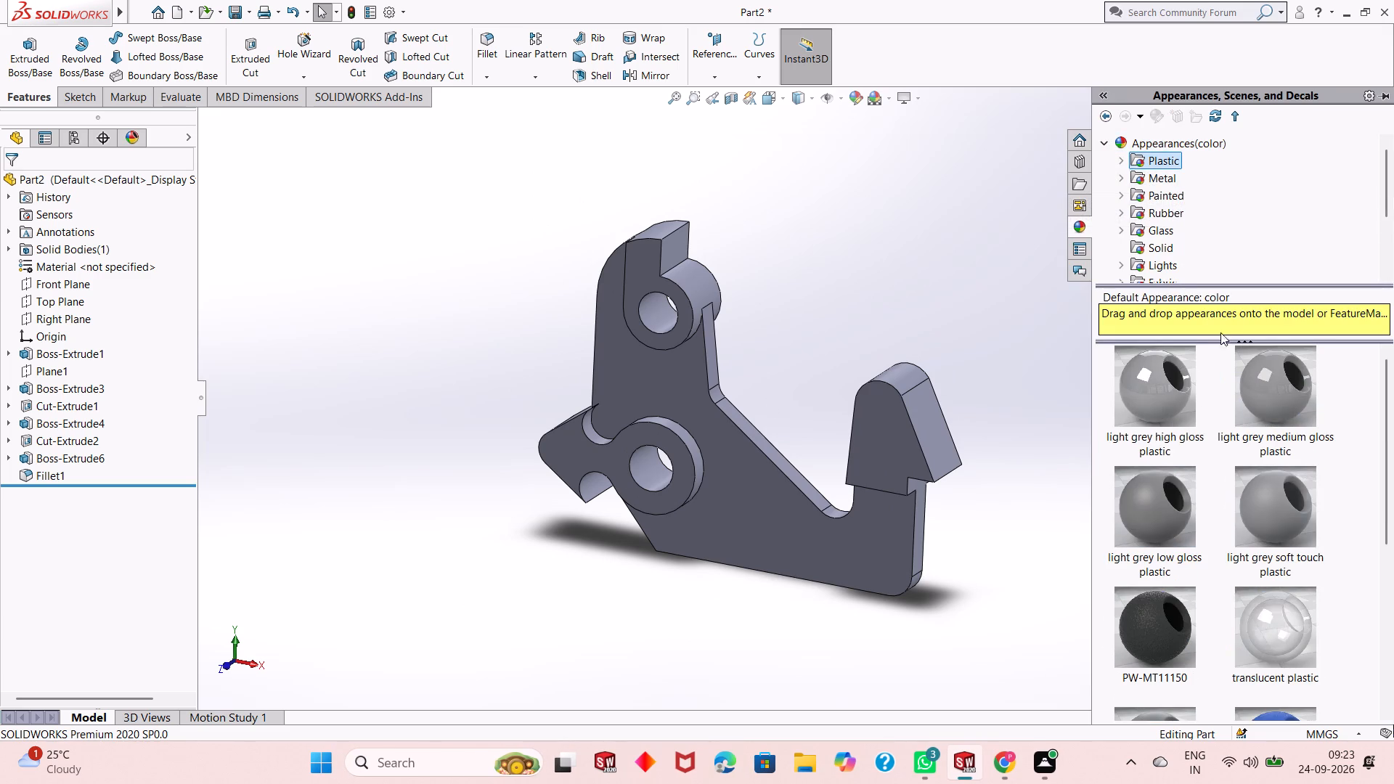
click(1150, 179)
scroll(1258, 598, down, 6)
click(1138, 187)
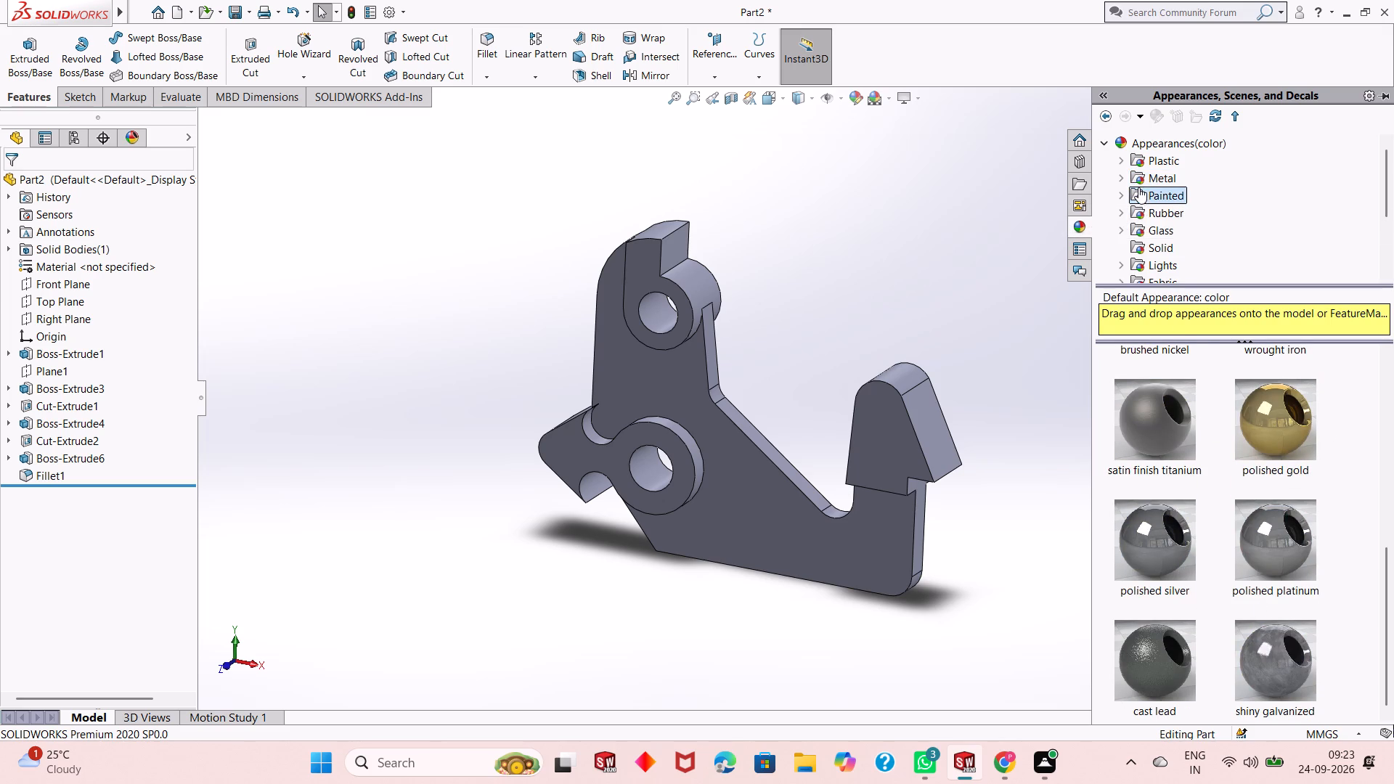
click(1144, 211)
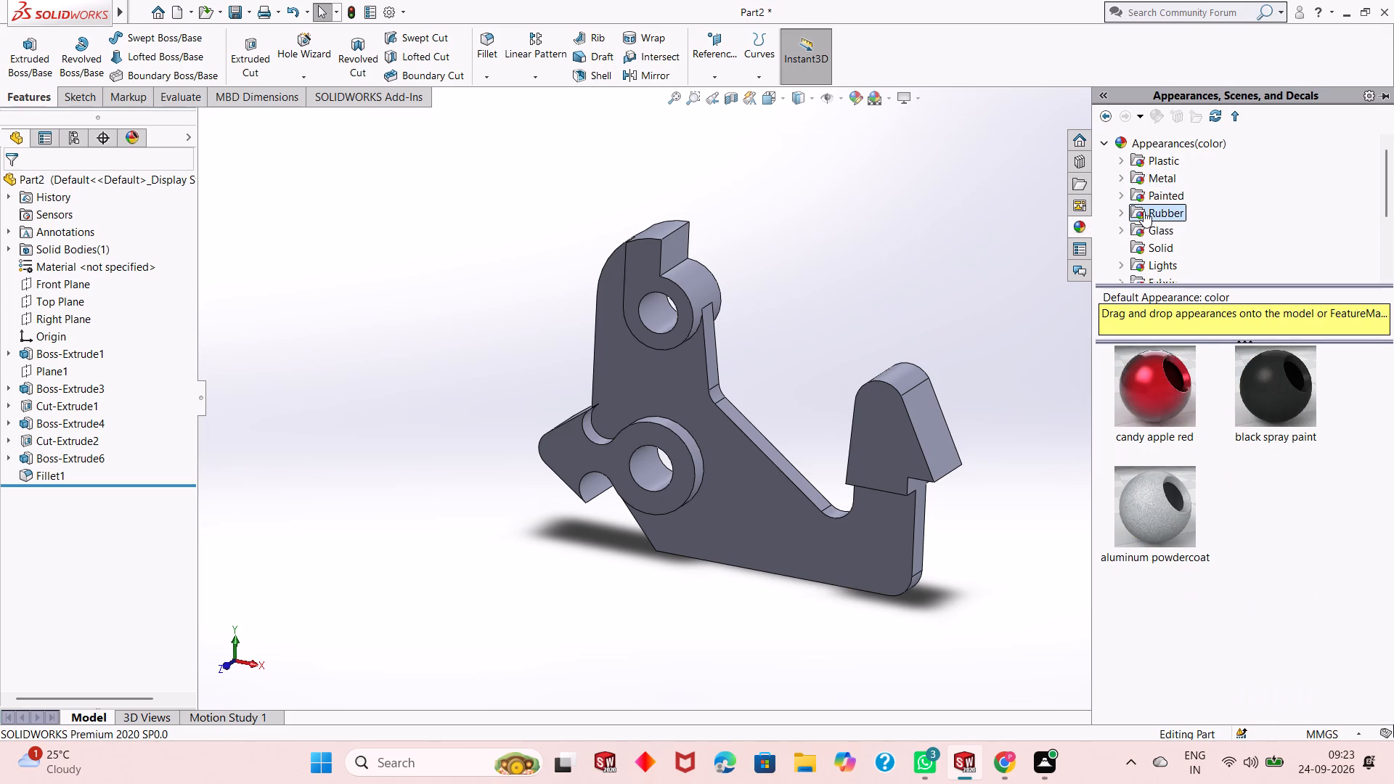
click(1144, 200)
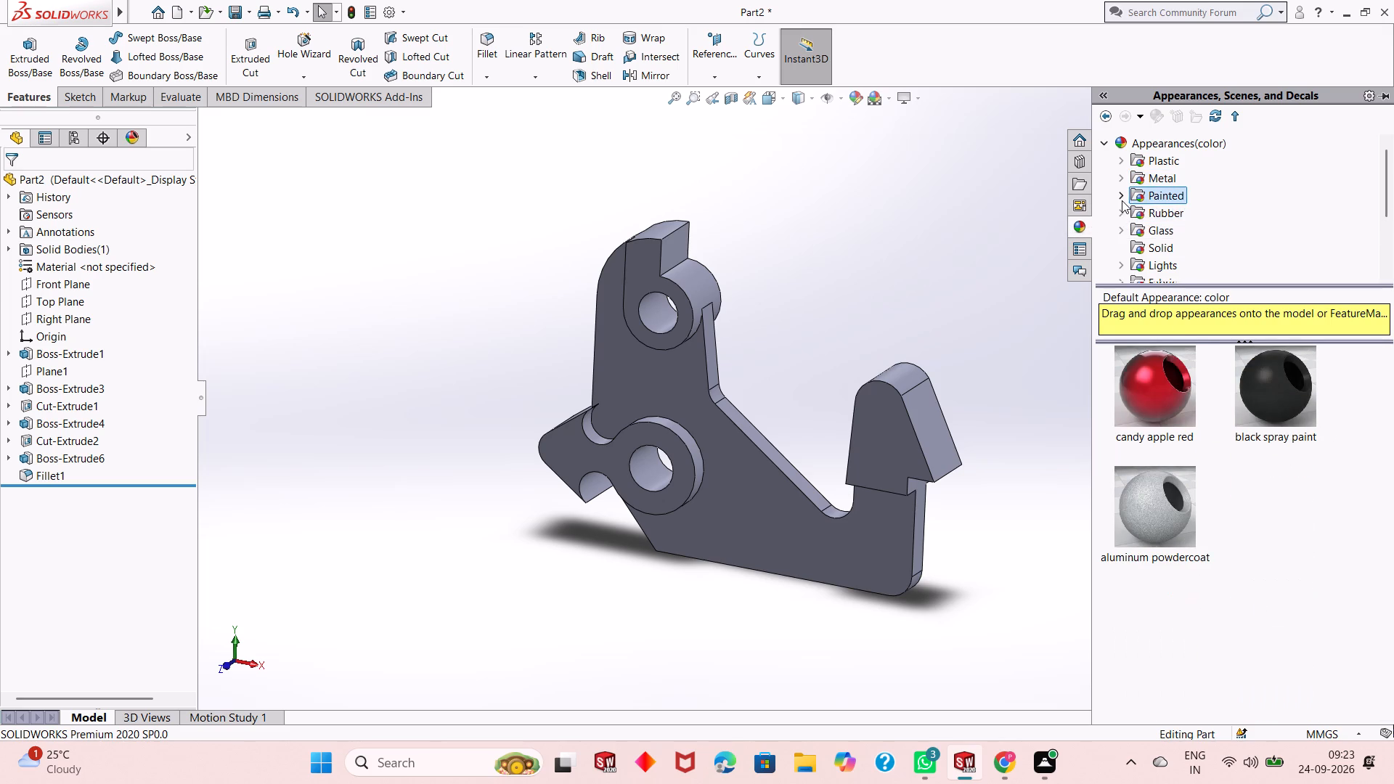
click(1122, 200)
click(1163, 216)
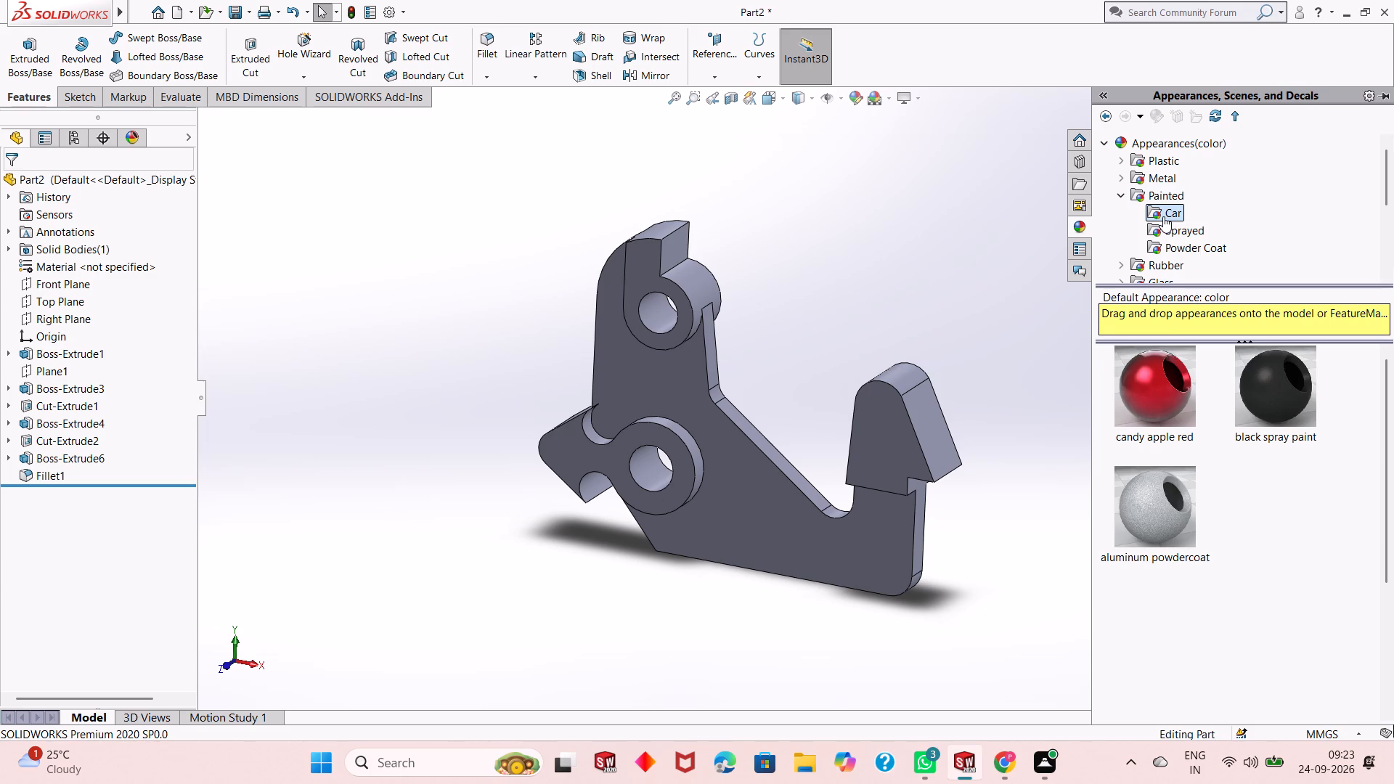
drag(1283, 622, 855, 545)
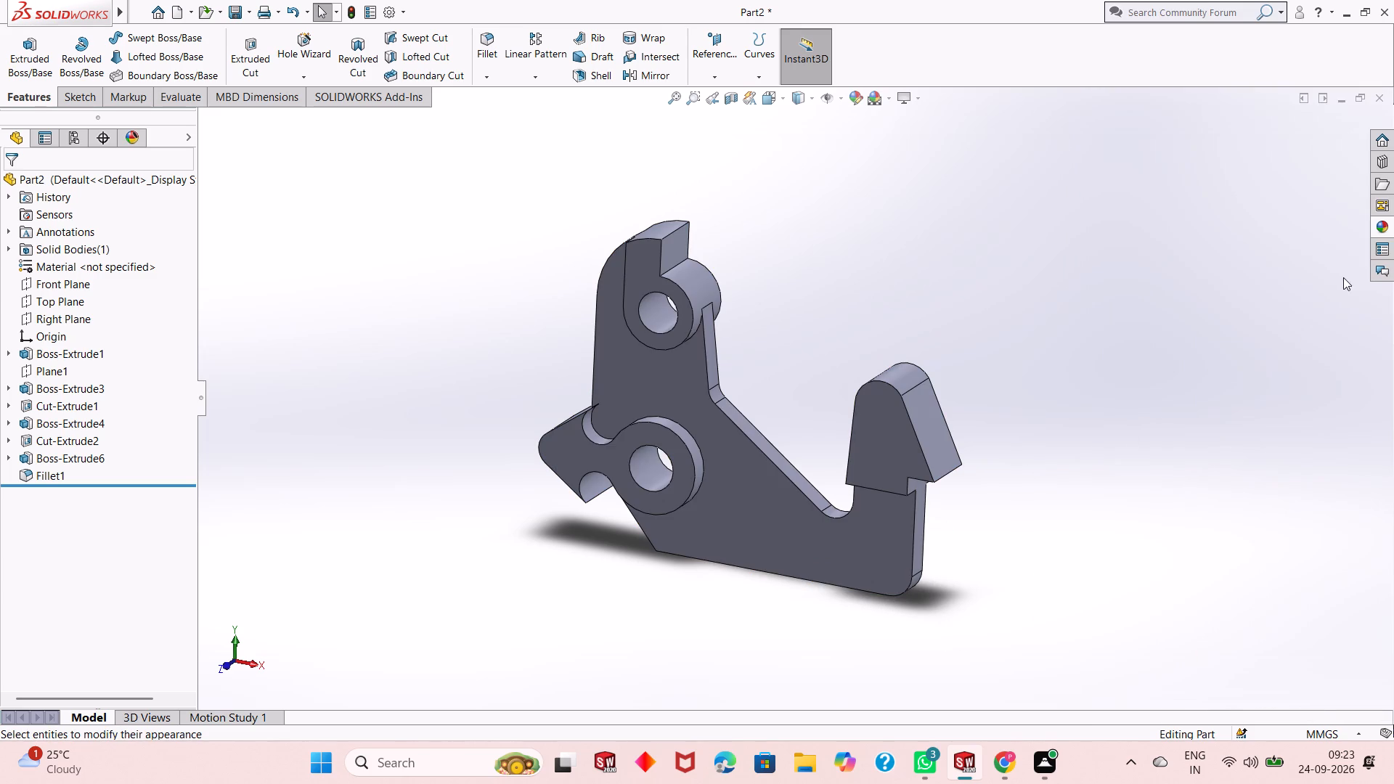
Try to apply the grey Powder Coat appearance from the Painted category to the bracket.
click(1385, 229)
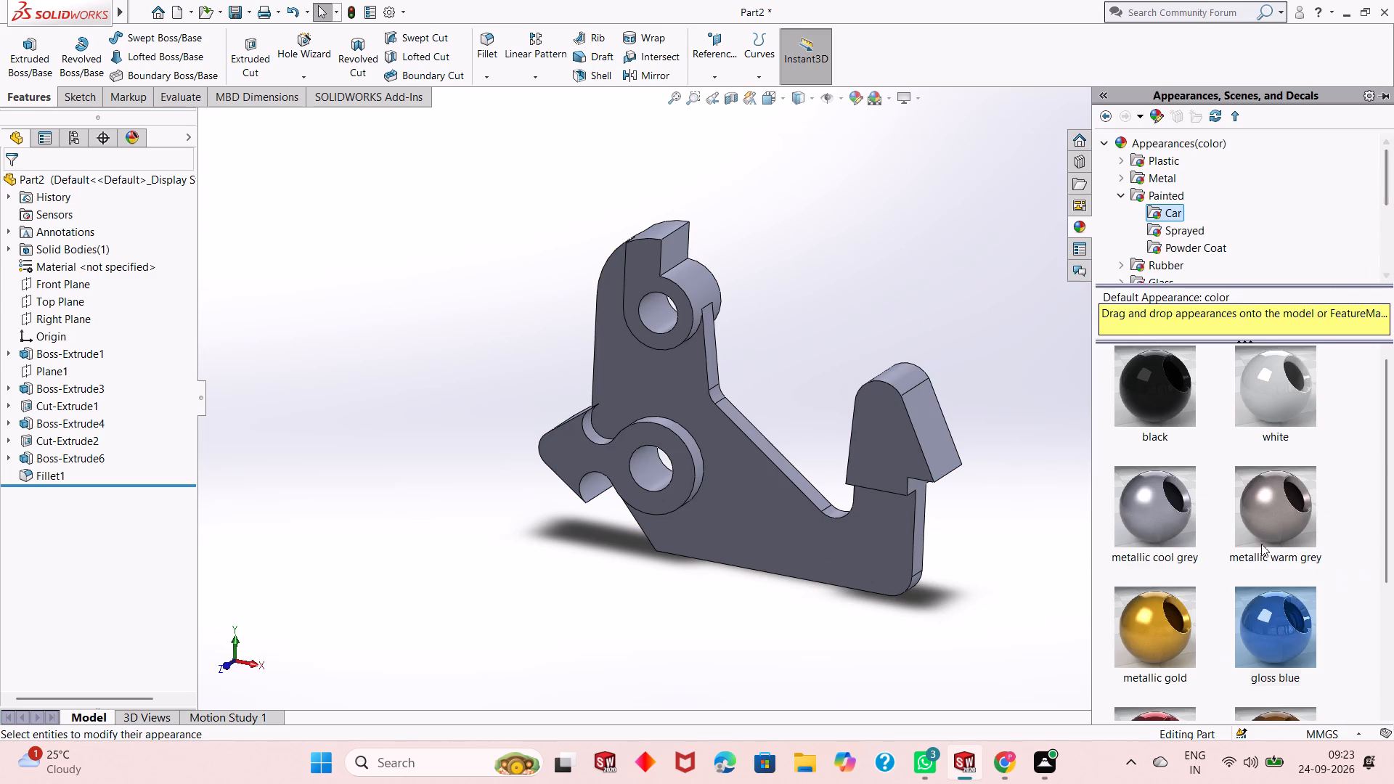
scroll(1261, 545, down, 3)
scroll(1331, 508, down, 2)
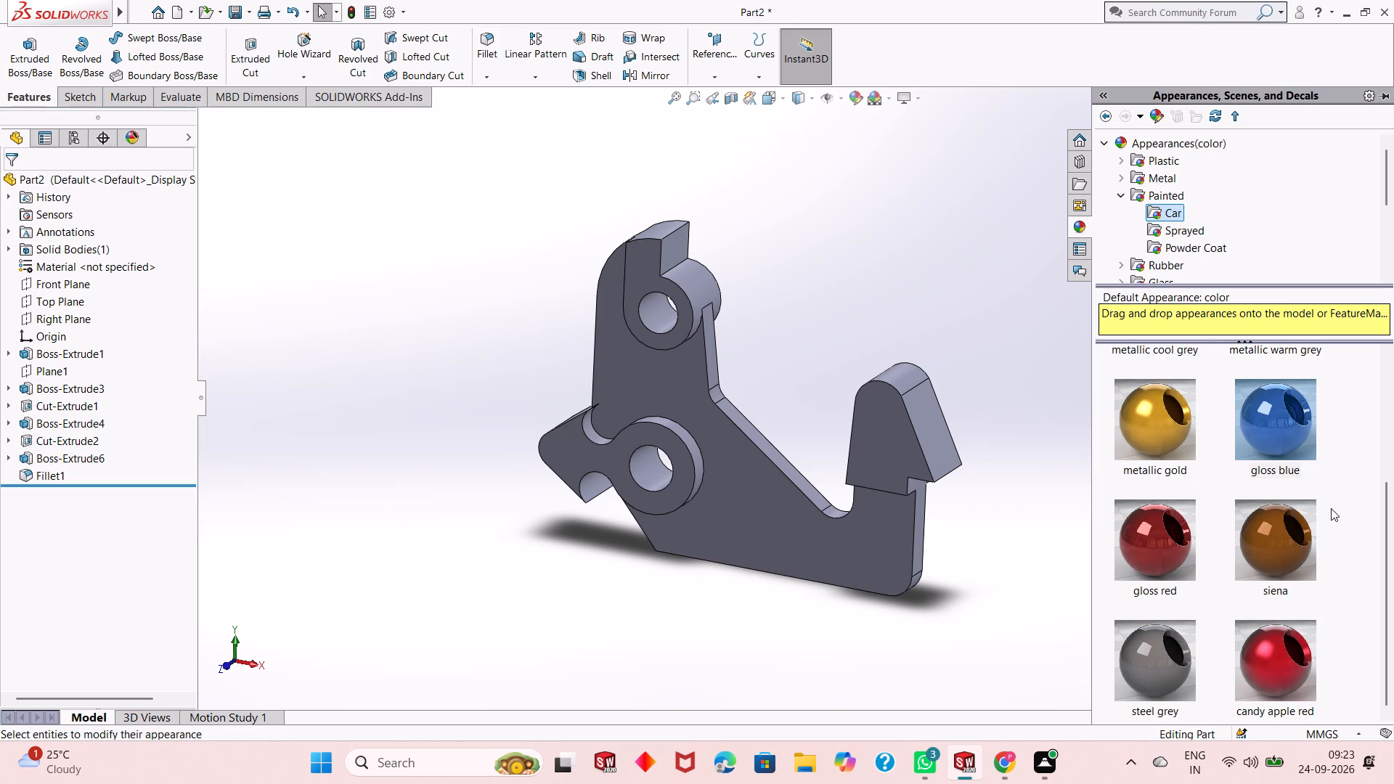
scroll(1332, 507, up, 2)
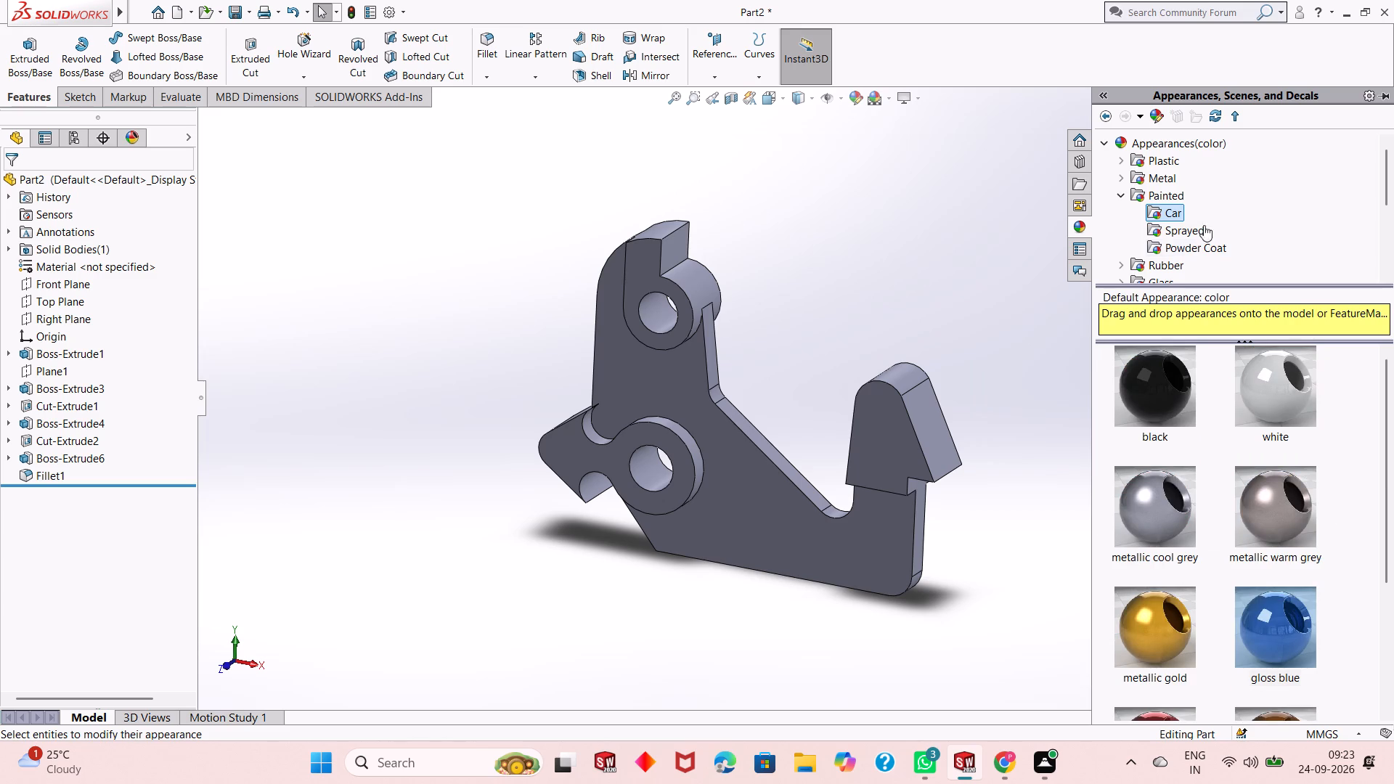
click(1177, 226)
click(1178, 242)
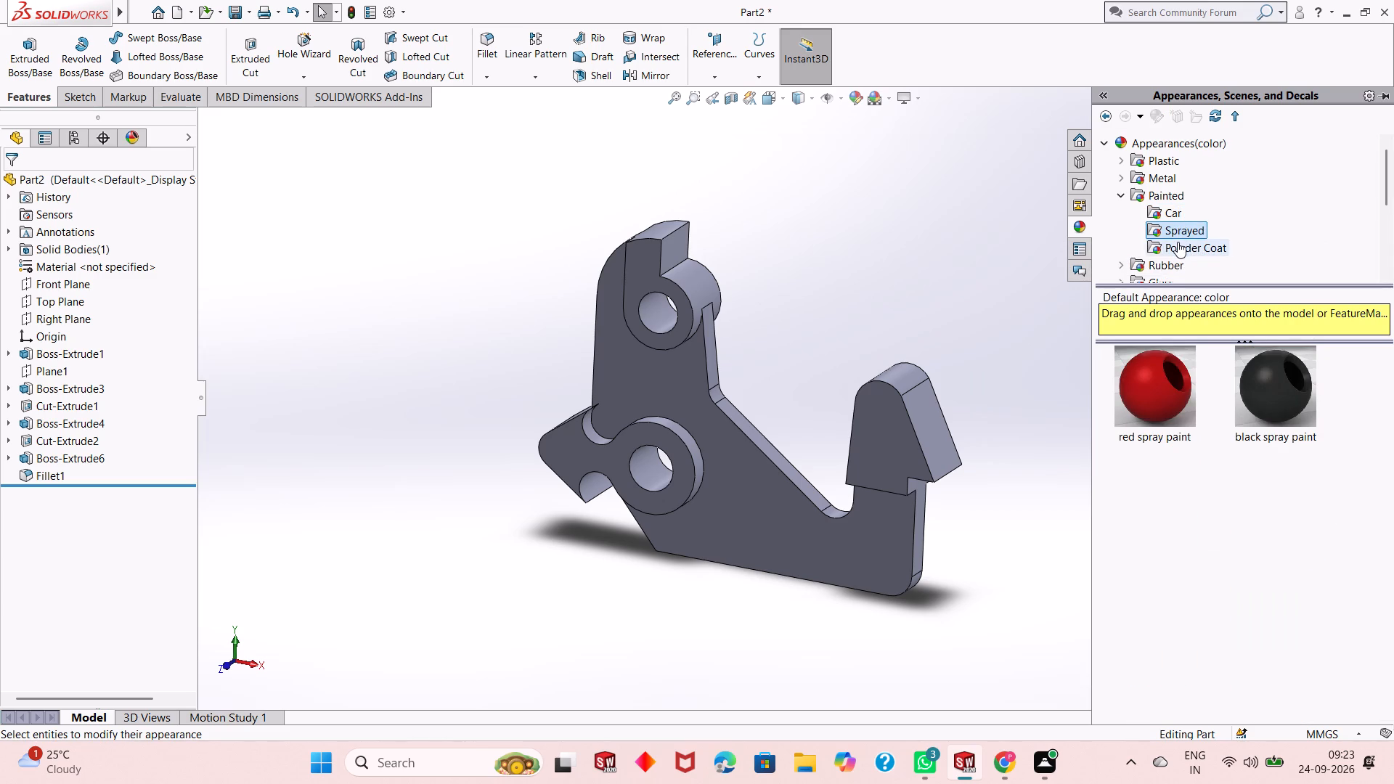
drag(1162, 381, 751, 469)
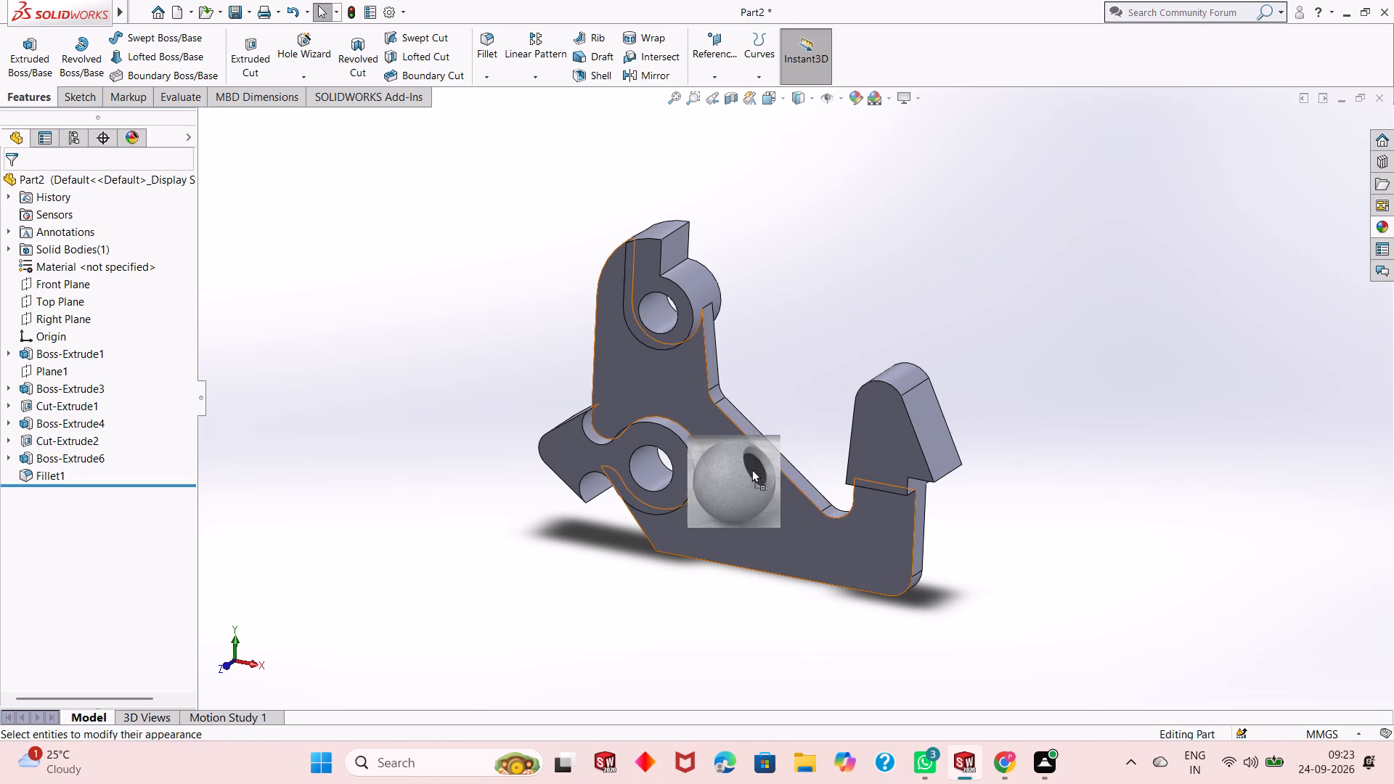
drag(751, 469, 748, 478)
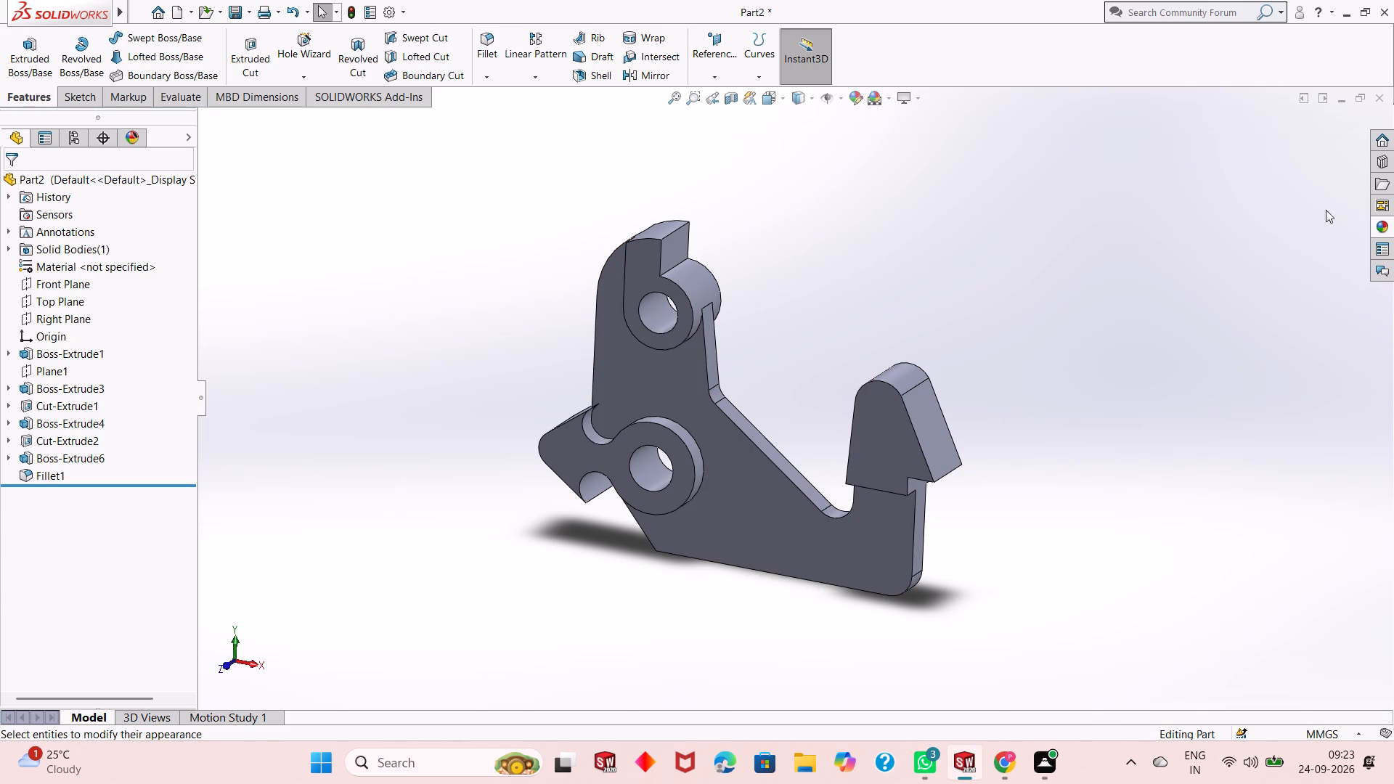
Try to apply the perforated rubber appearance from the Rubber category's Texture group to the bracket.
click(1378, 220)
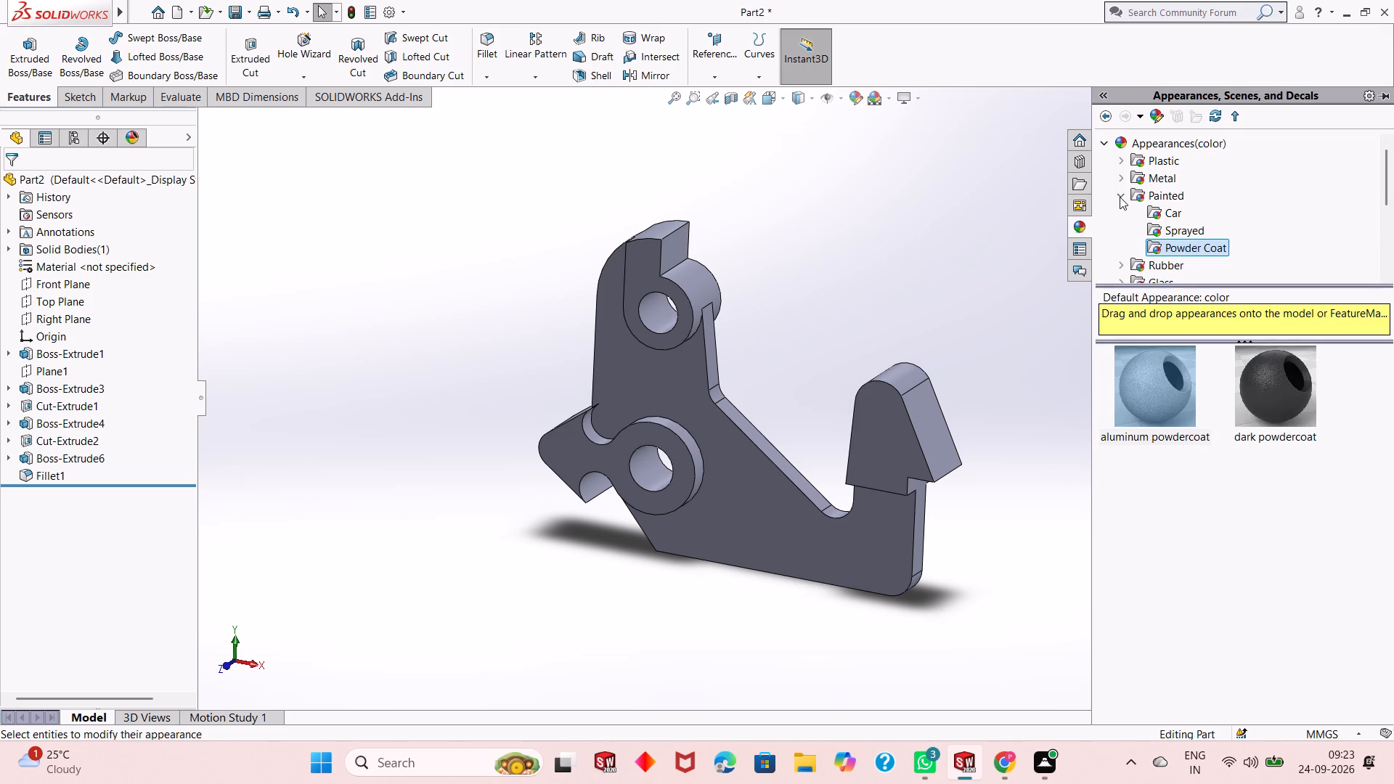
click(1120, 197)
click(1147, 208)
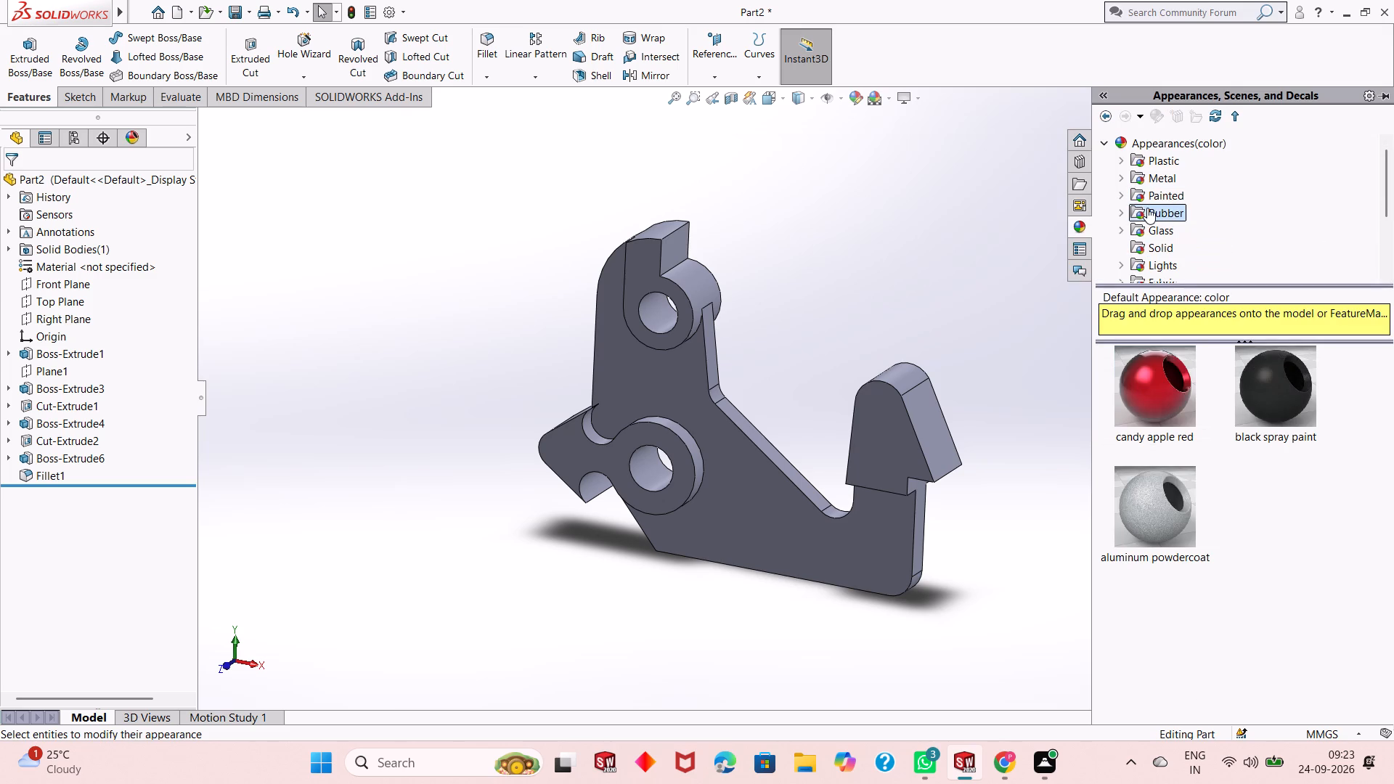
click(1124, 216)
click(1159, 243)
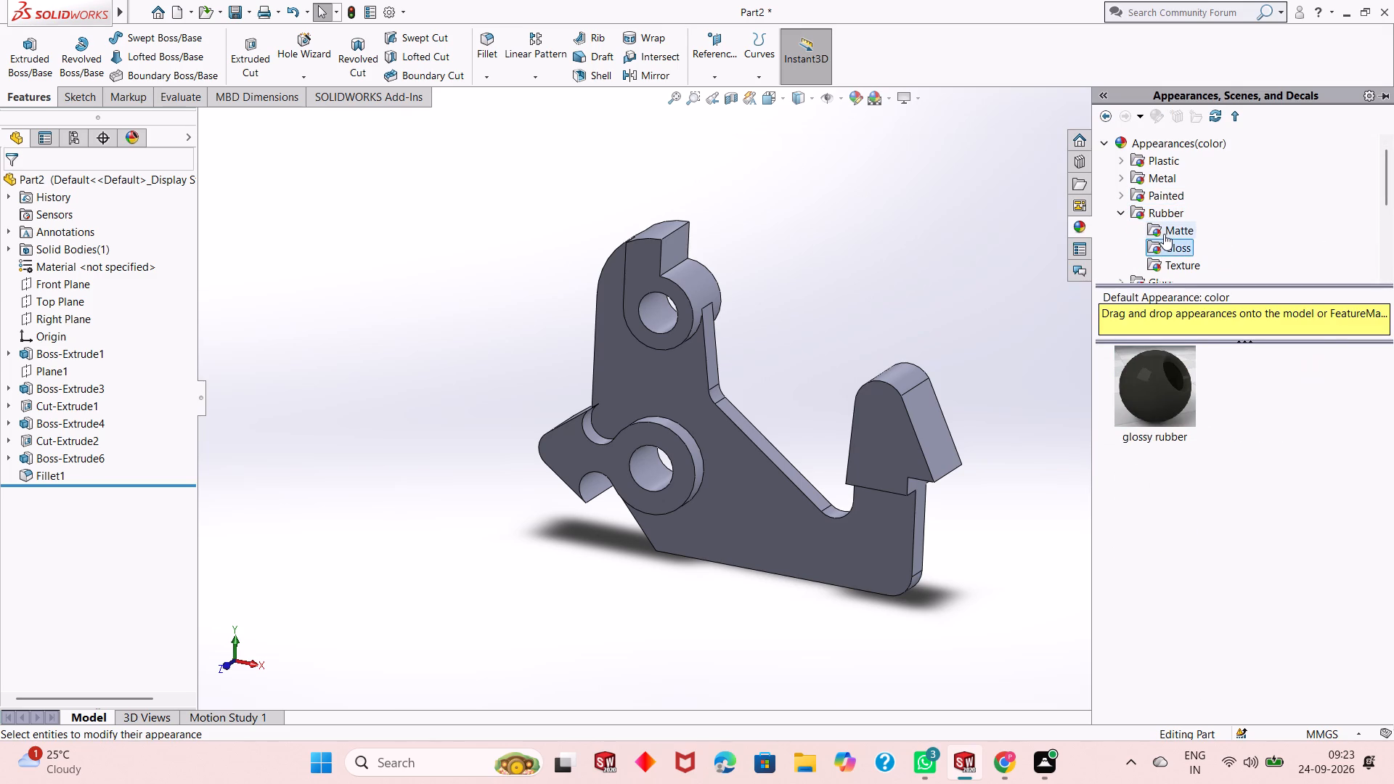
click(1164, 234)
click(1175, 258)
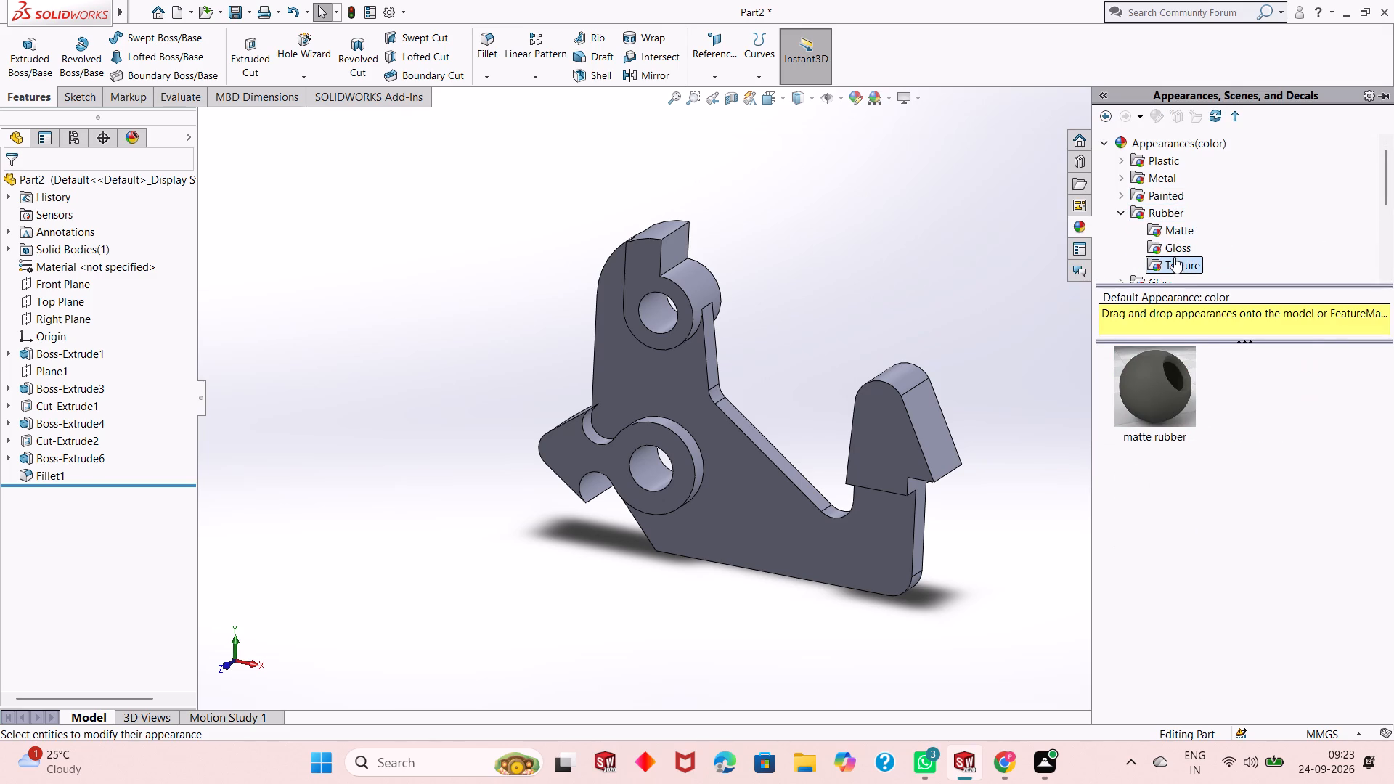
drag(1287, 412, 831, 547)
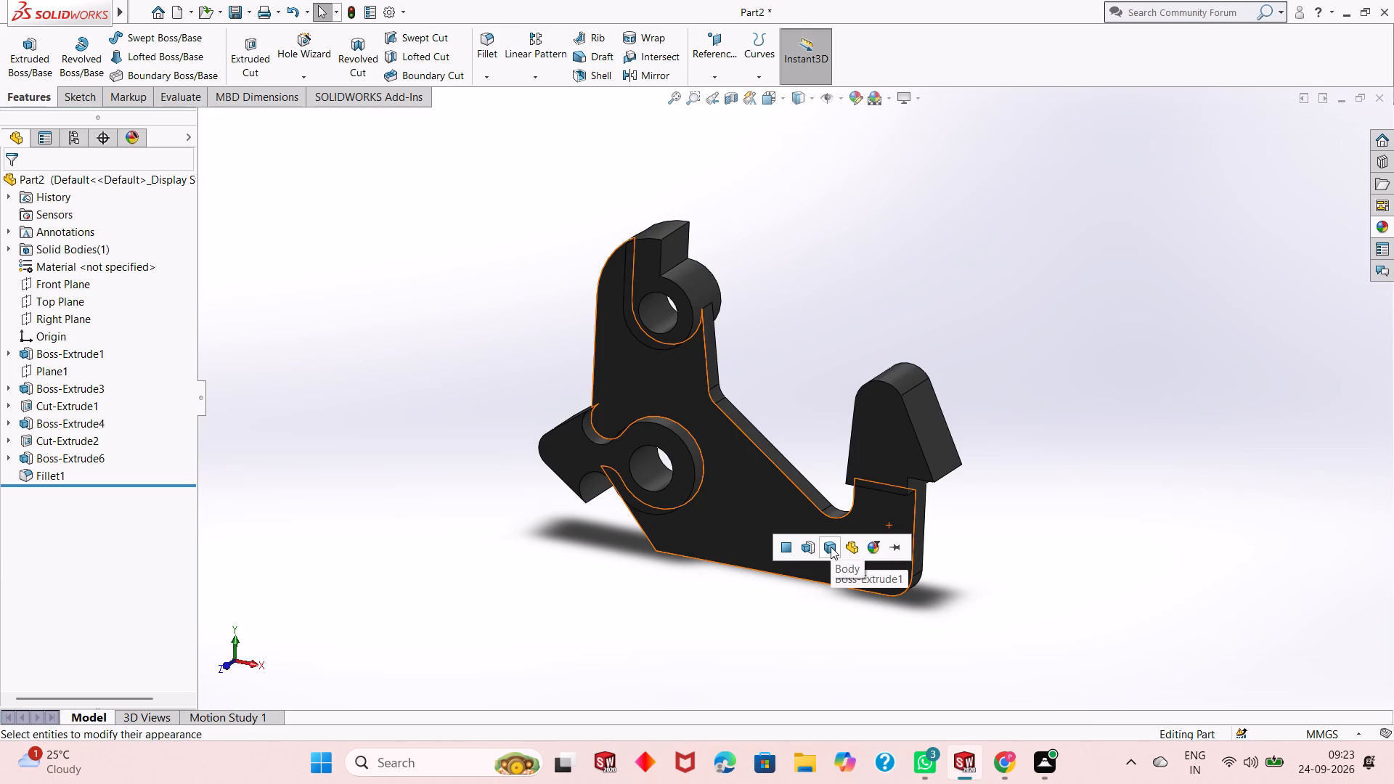
Examine the appearances offered in the Glass, Solid and Lights categories for the bracket.
click(1374, 226)
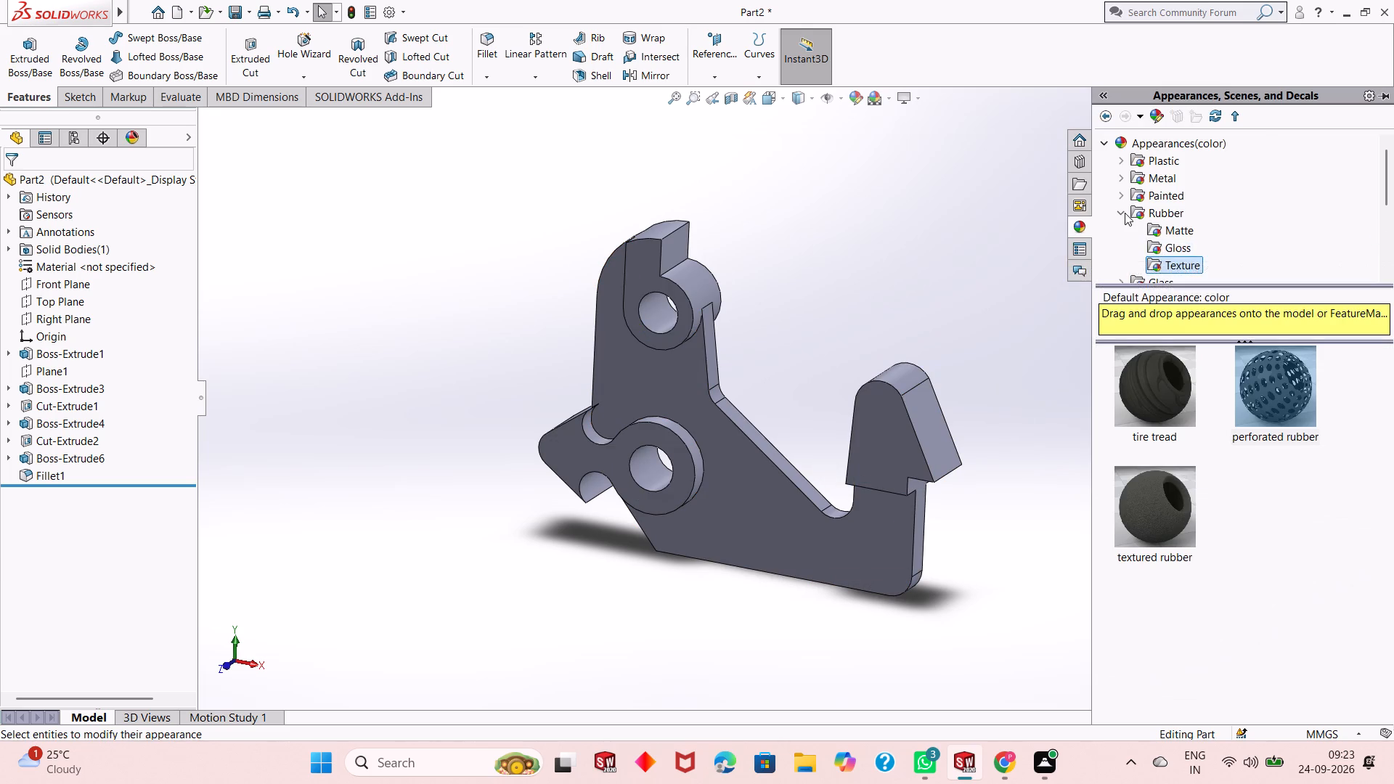
click(1125, 213)
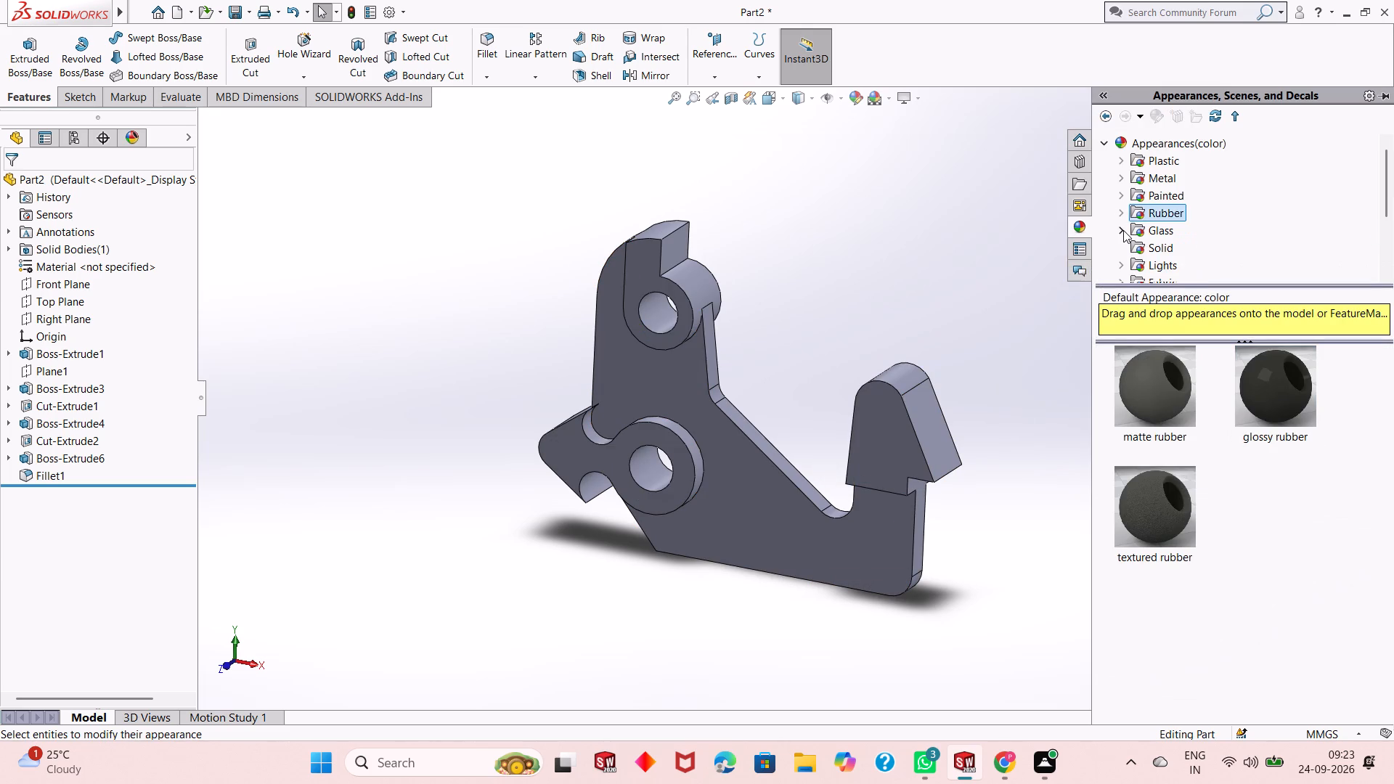
click(1123, 230)
click(1157, 224)
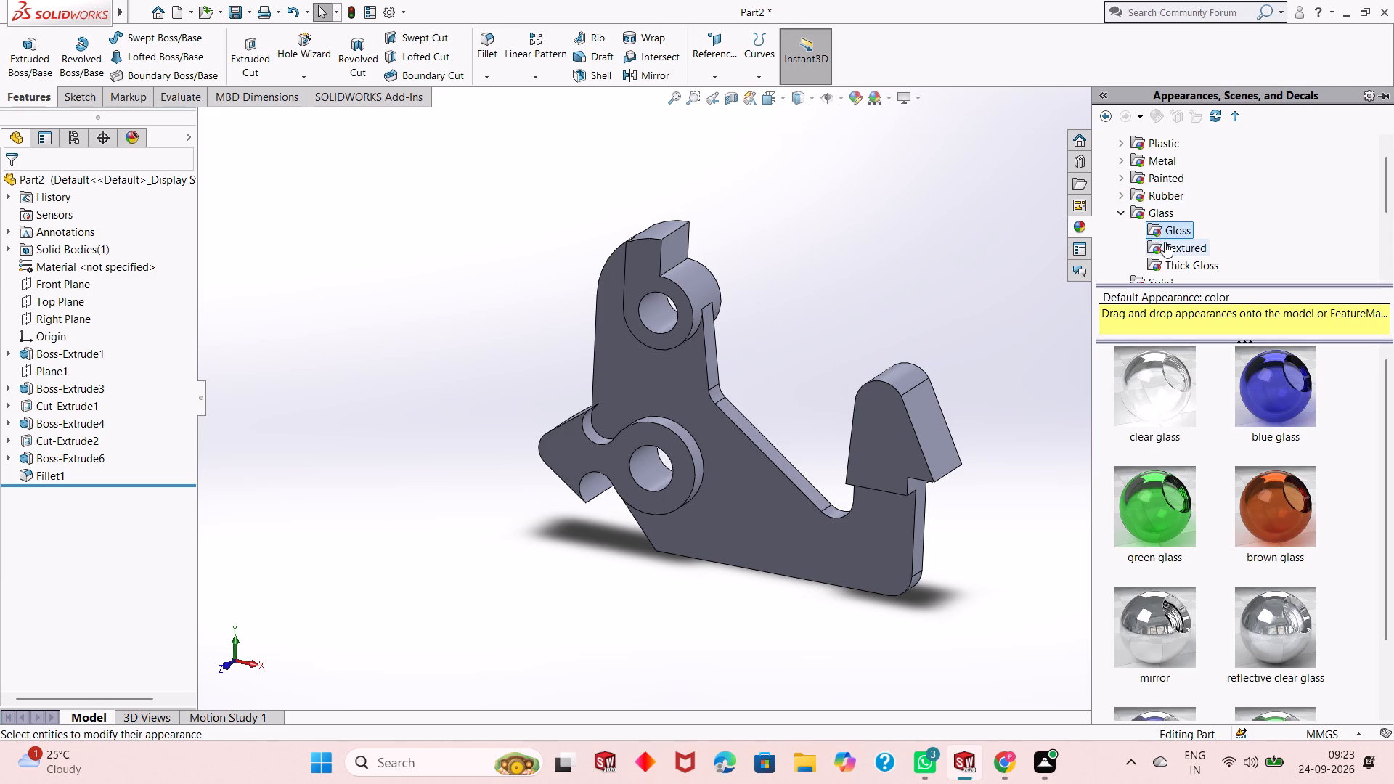
click(1165, 242)
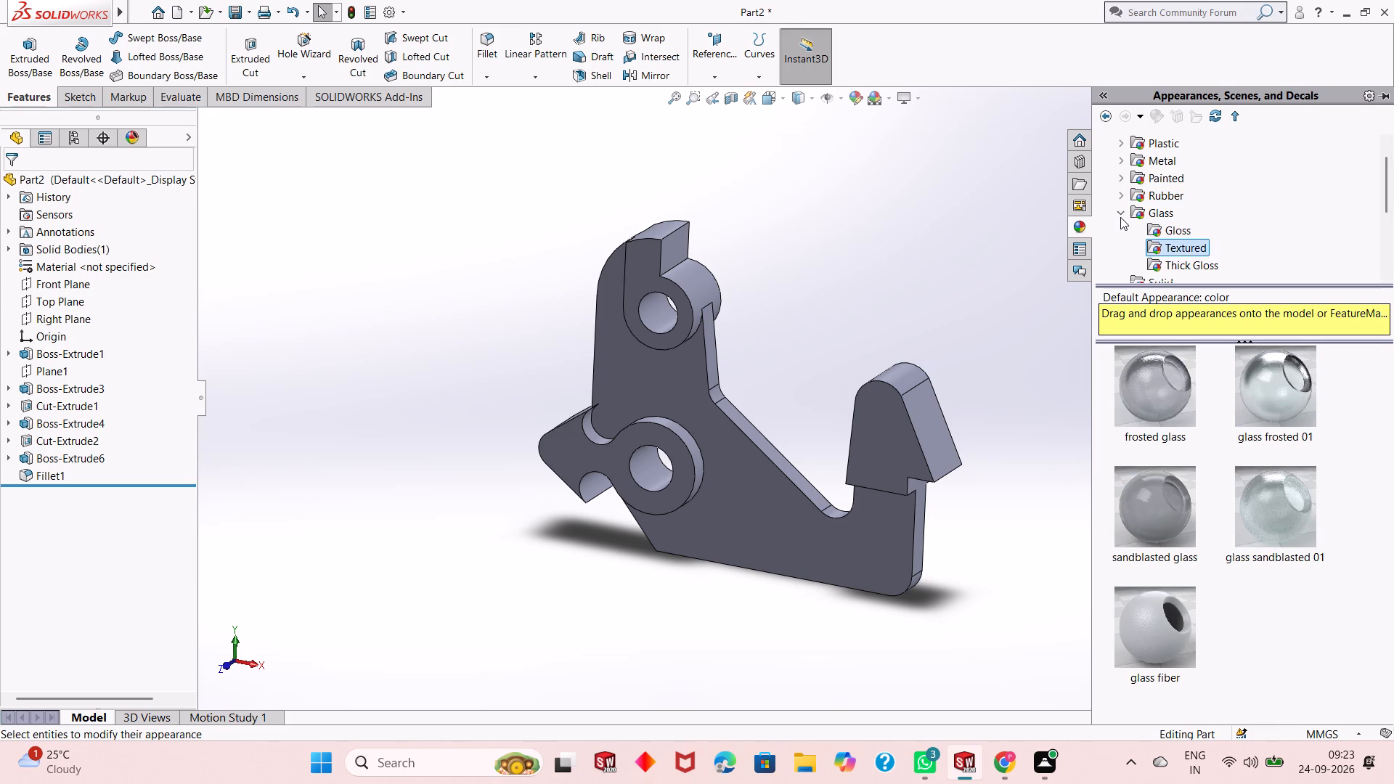
click(1120, 217)
click(1140, 231)
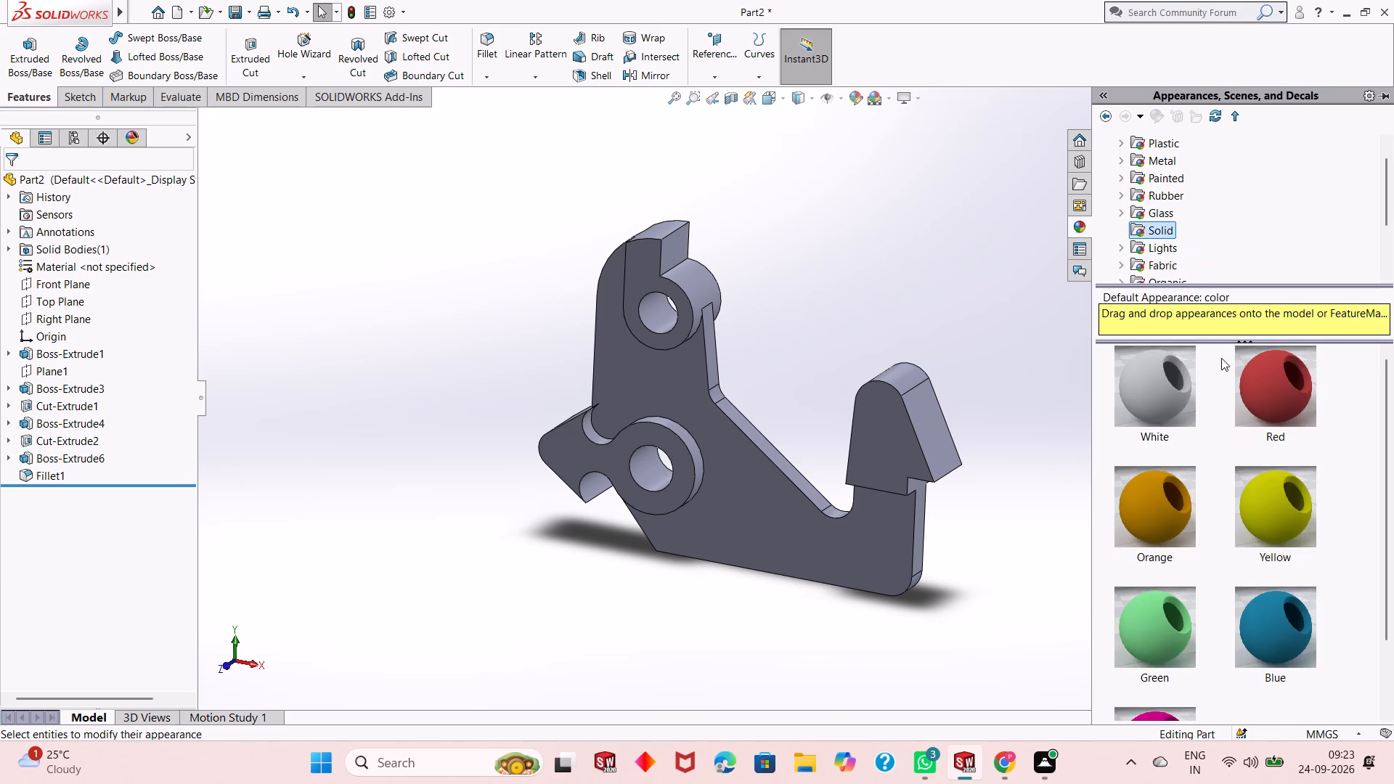
scroll(1242, 512, down, 3)
scroll(1242, 518, up, 2)
click(1155, 249)
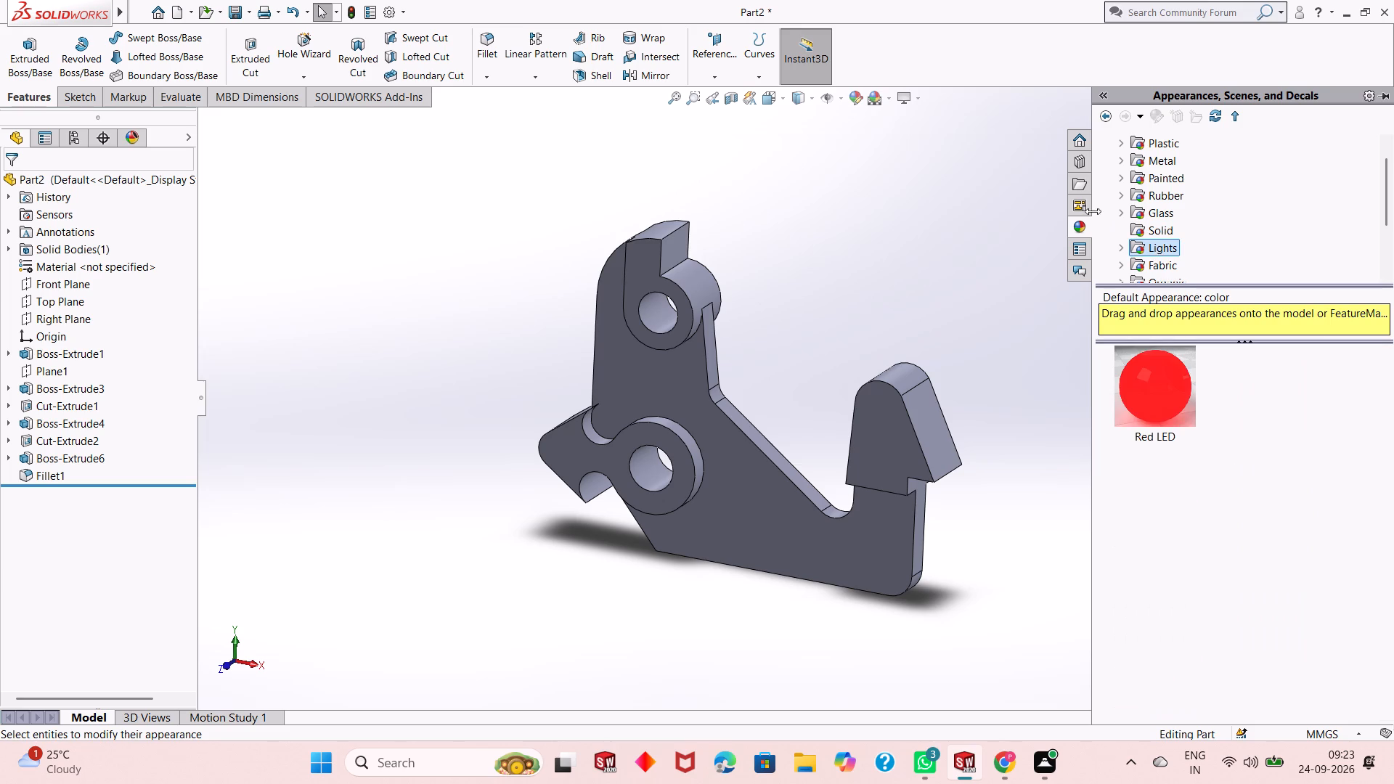
click(1116, 246)
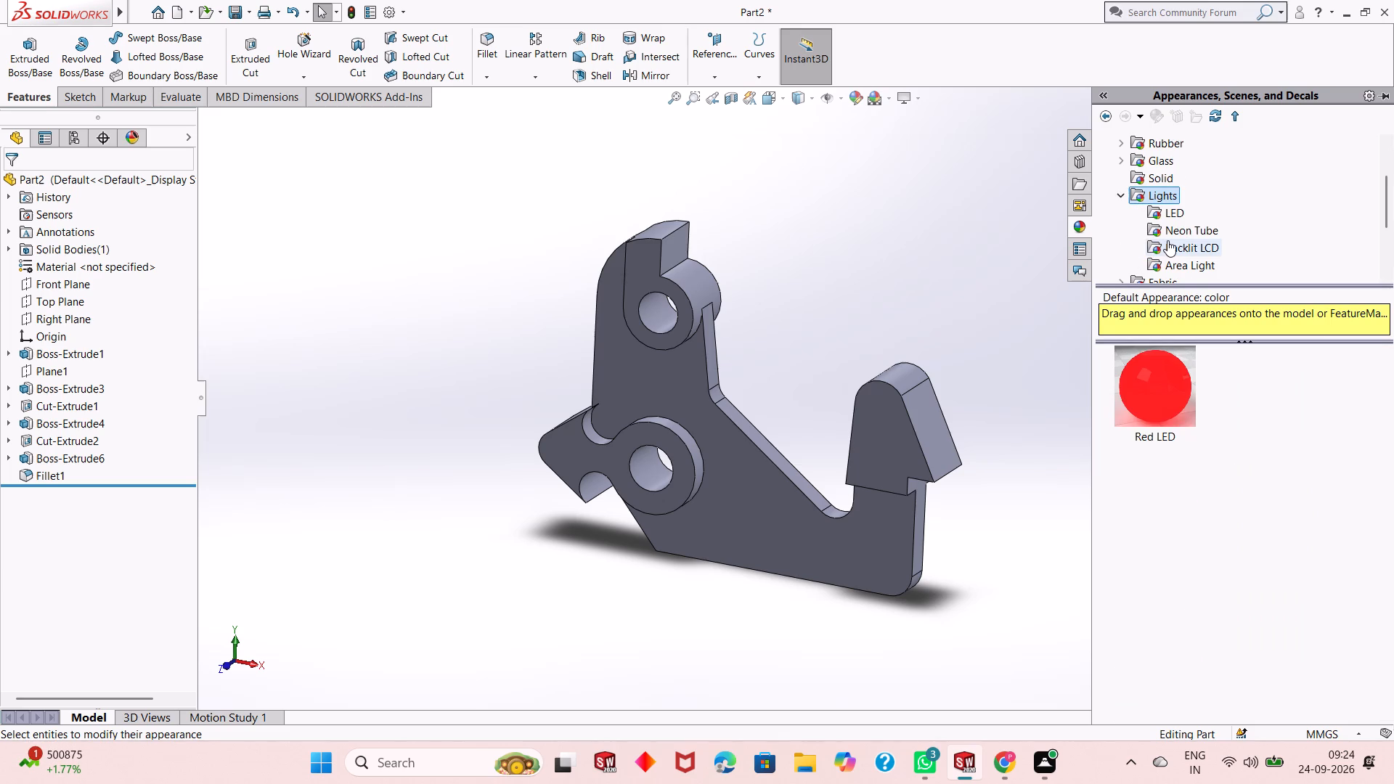
click(1167, 240)
click(1173, 230)
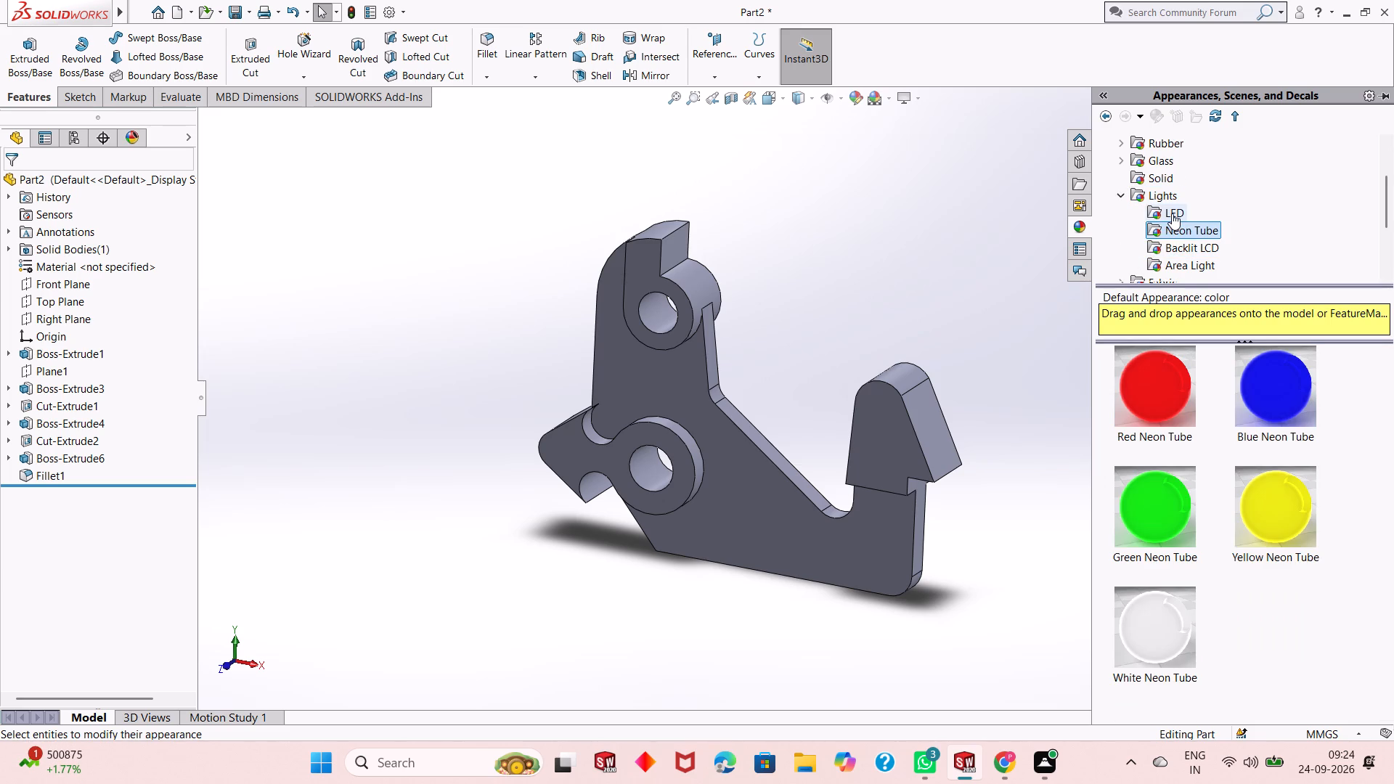
click(1172, 213)
click(1179, 263)
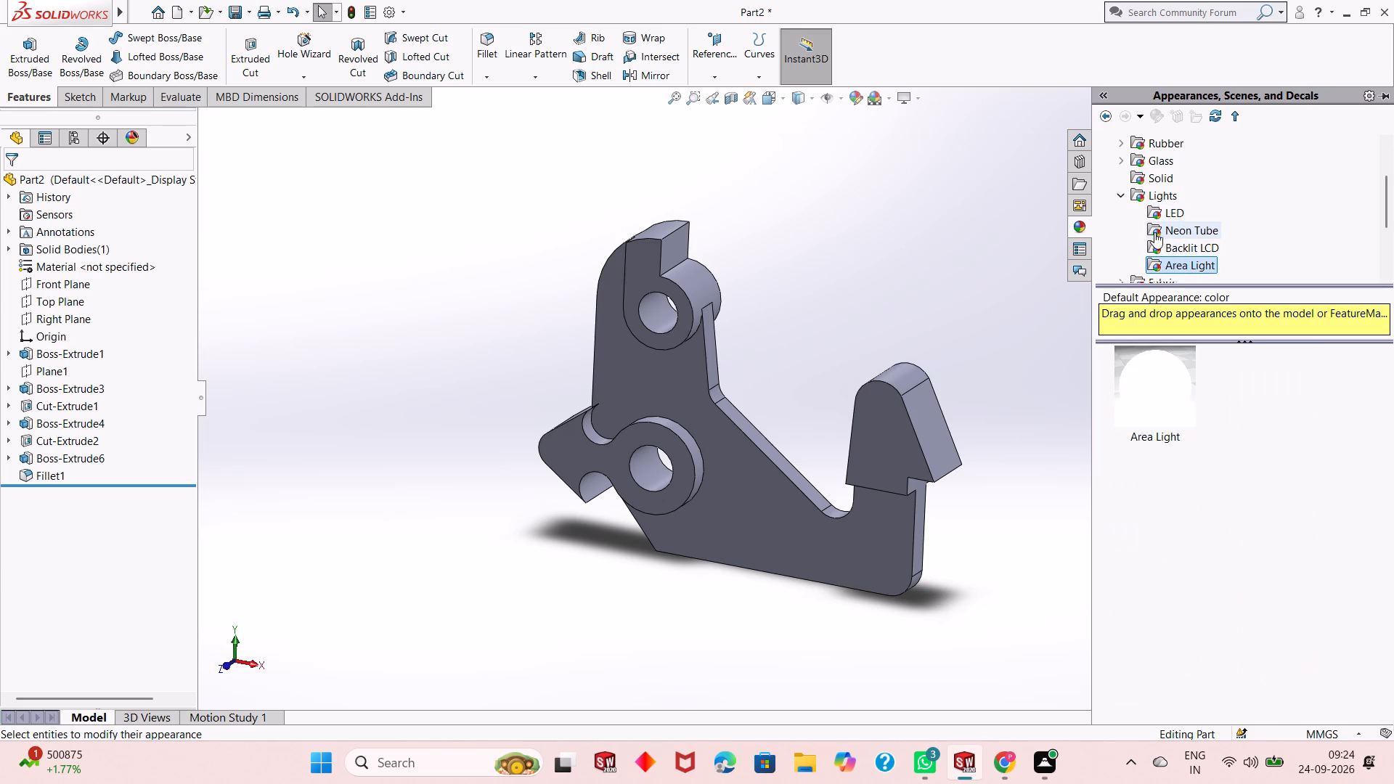
click(1125, 197)
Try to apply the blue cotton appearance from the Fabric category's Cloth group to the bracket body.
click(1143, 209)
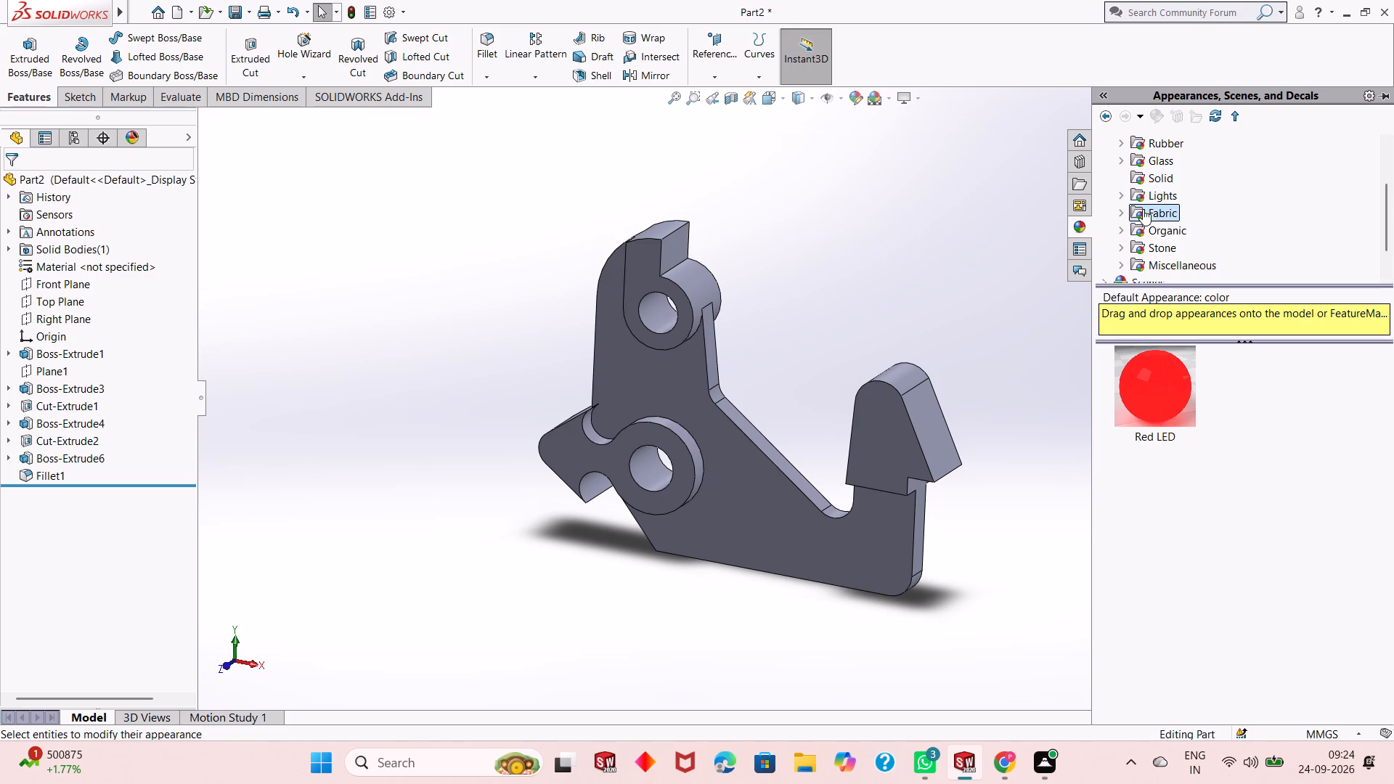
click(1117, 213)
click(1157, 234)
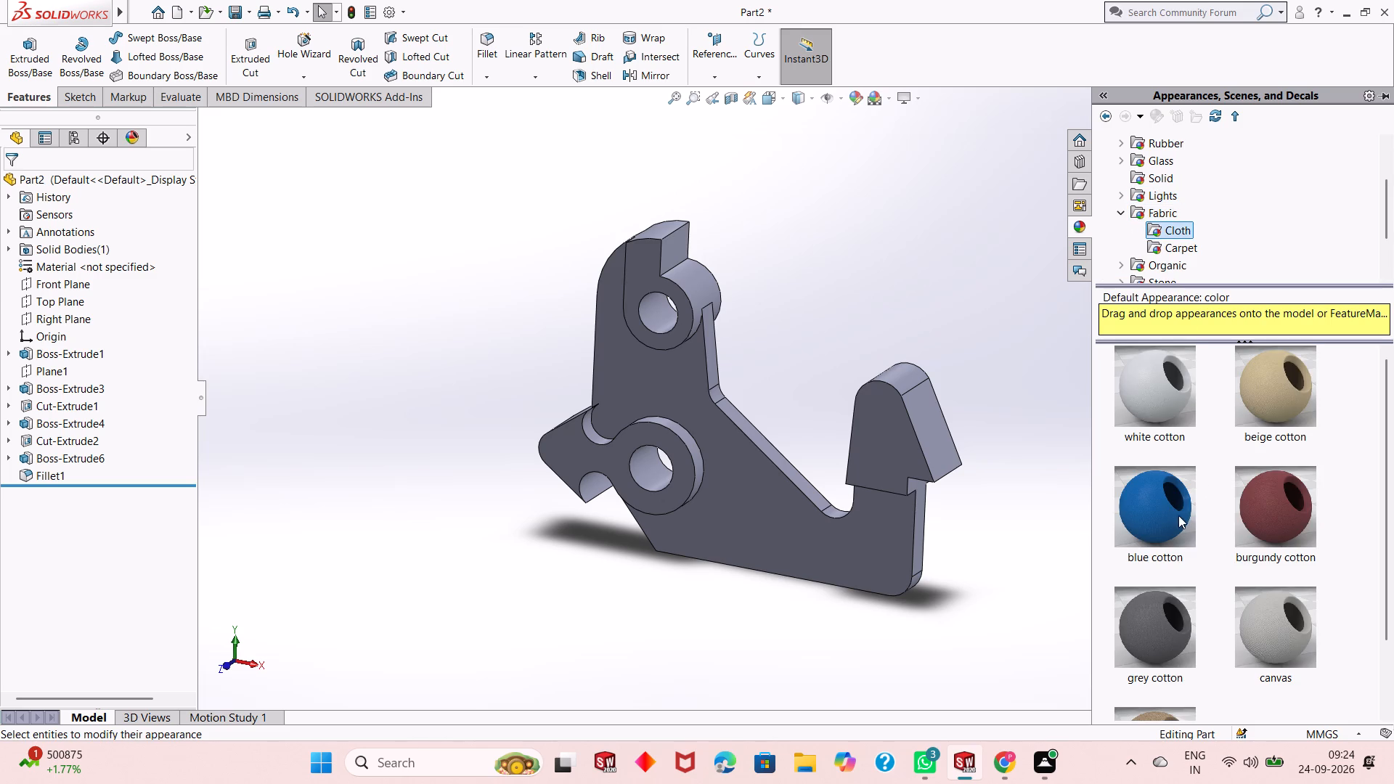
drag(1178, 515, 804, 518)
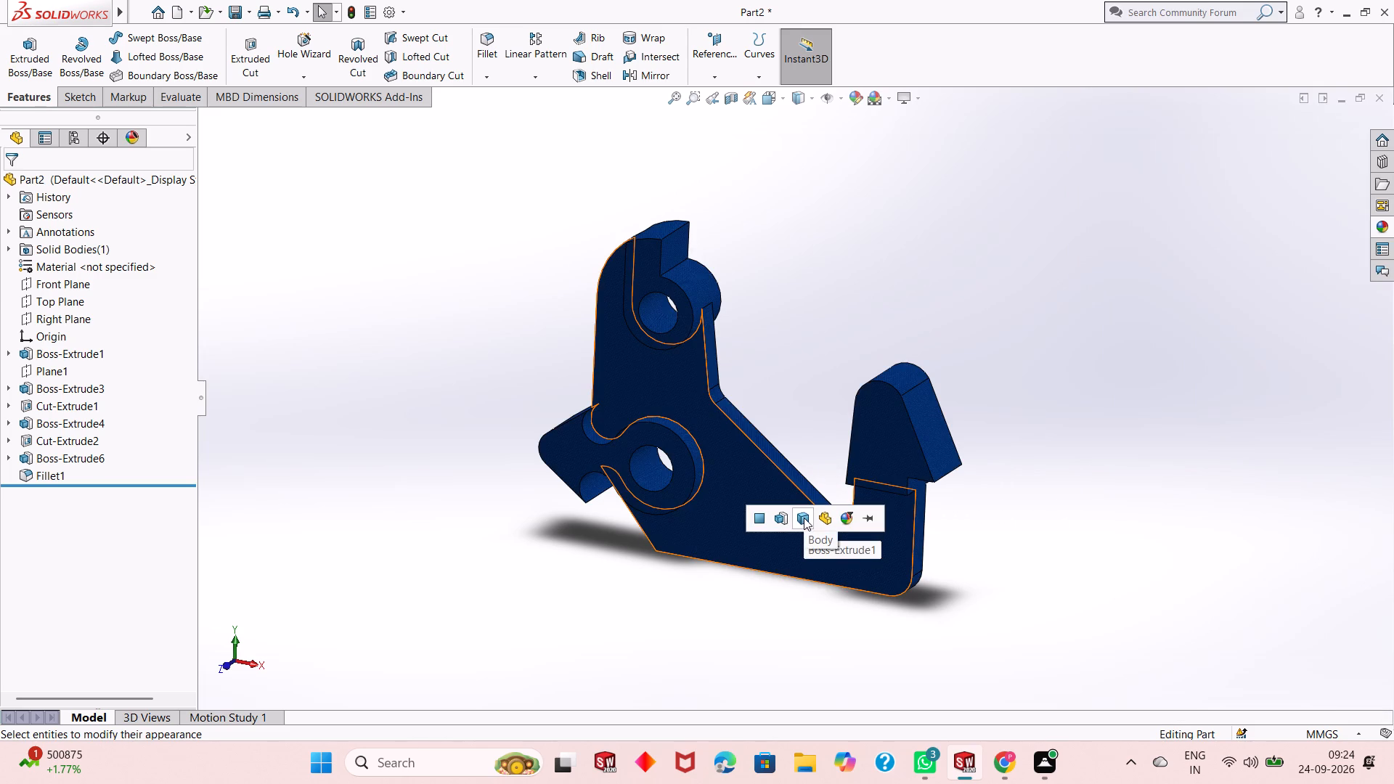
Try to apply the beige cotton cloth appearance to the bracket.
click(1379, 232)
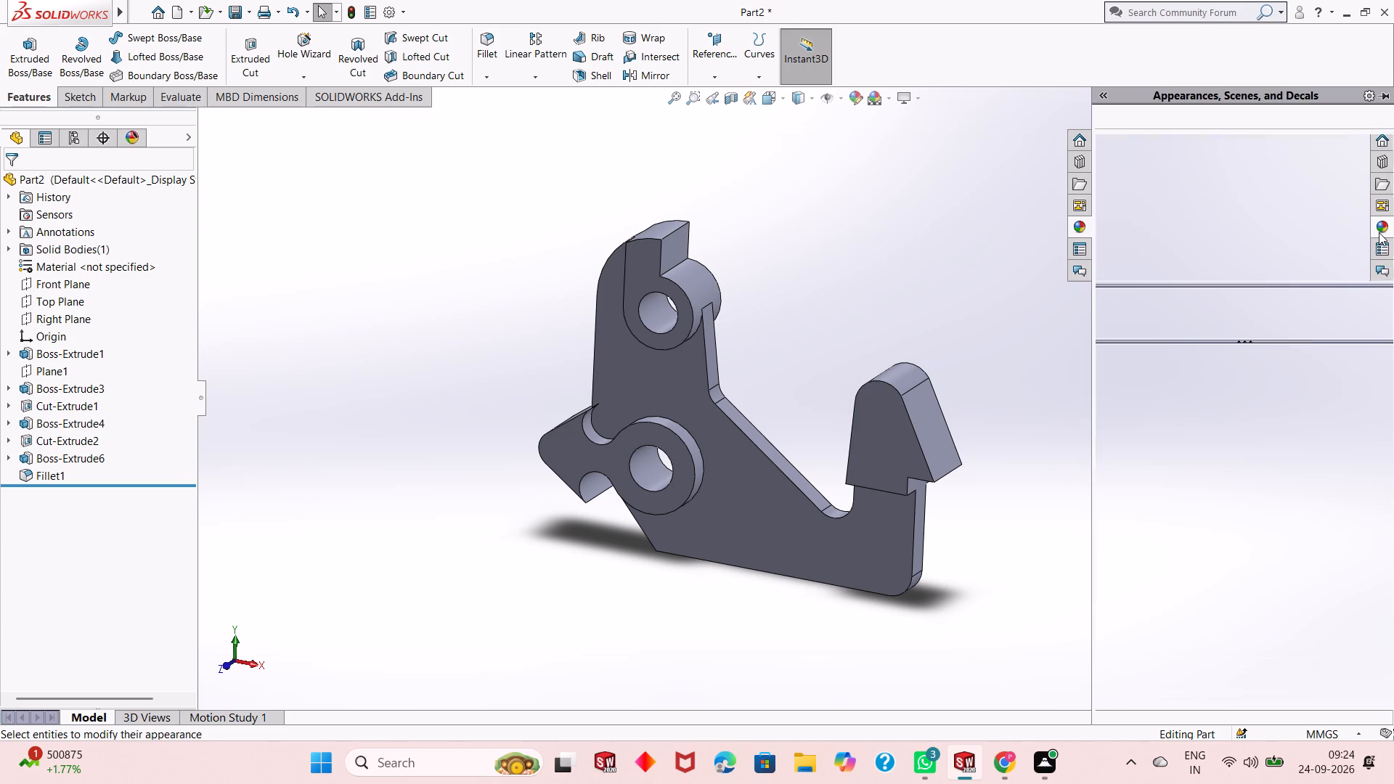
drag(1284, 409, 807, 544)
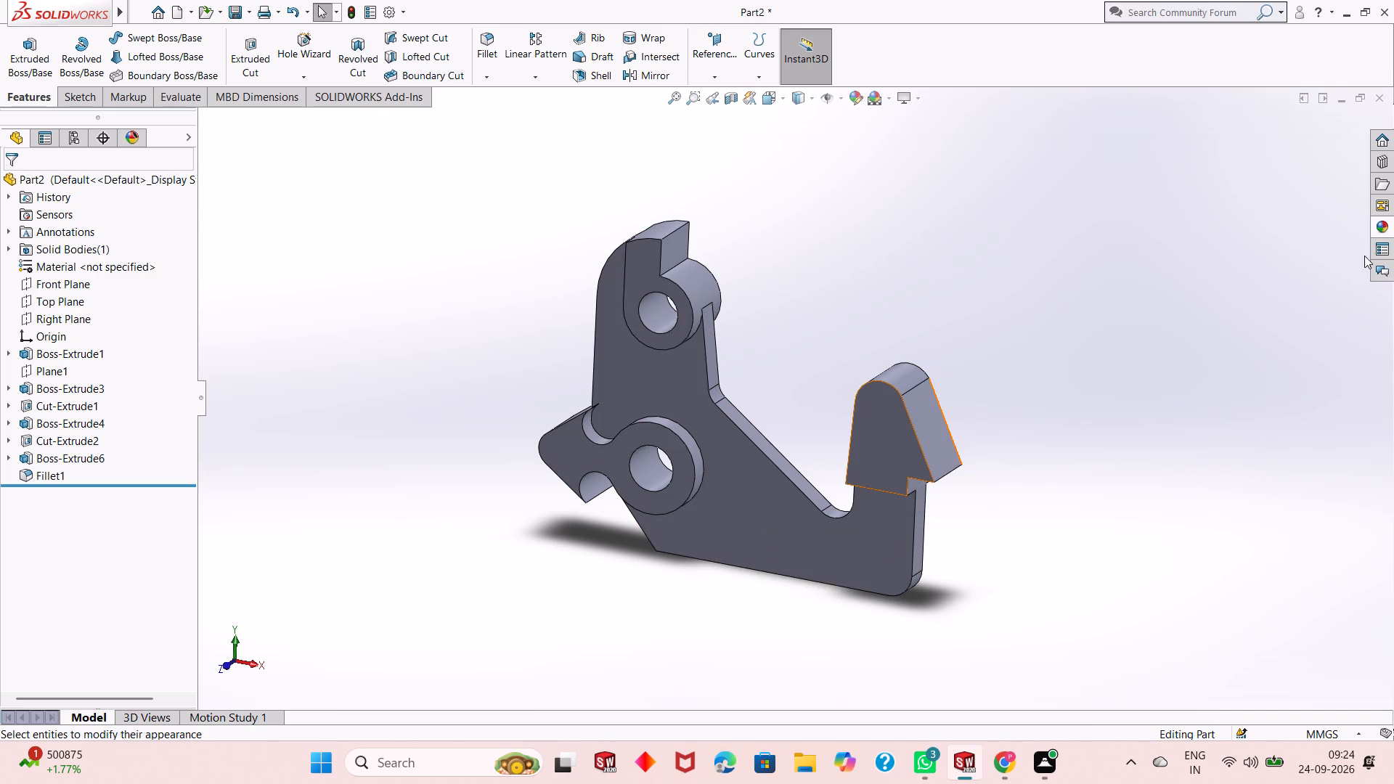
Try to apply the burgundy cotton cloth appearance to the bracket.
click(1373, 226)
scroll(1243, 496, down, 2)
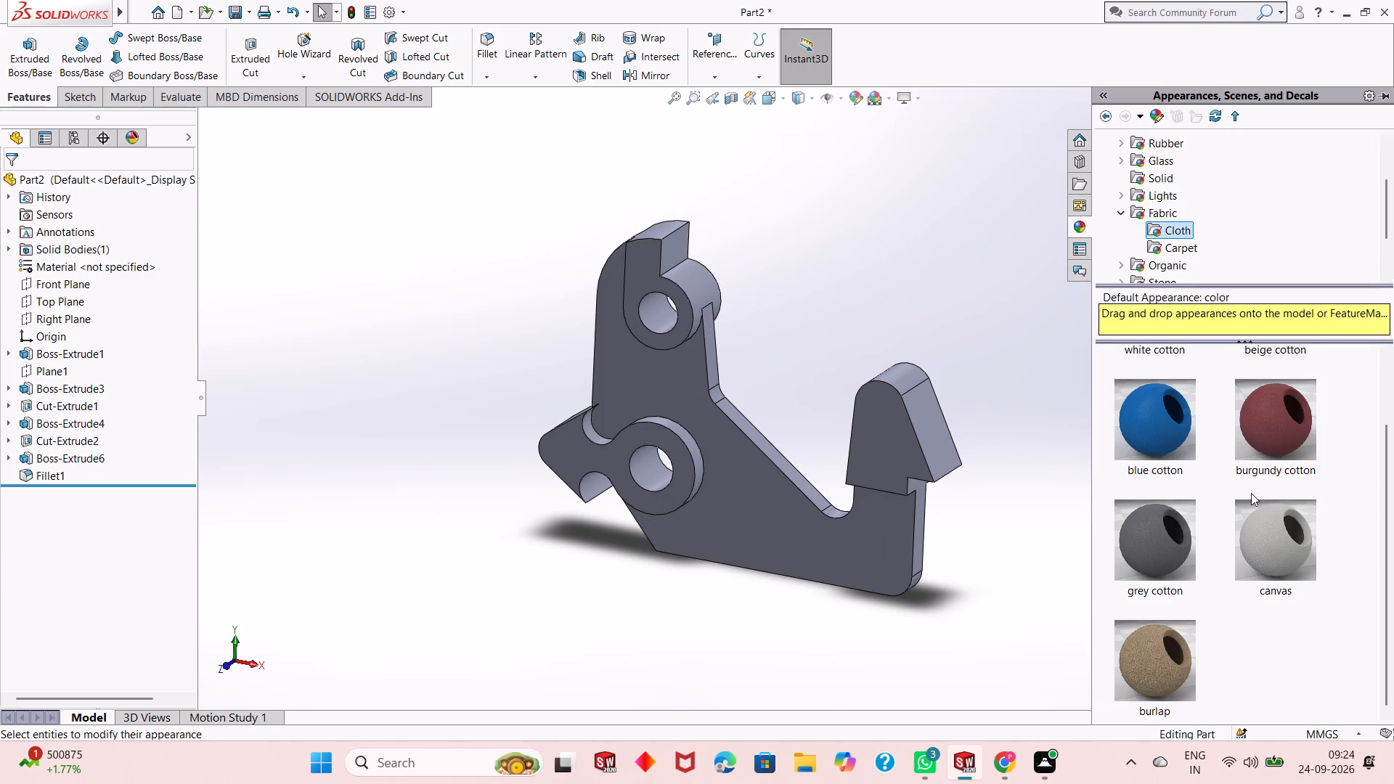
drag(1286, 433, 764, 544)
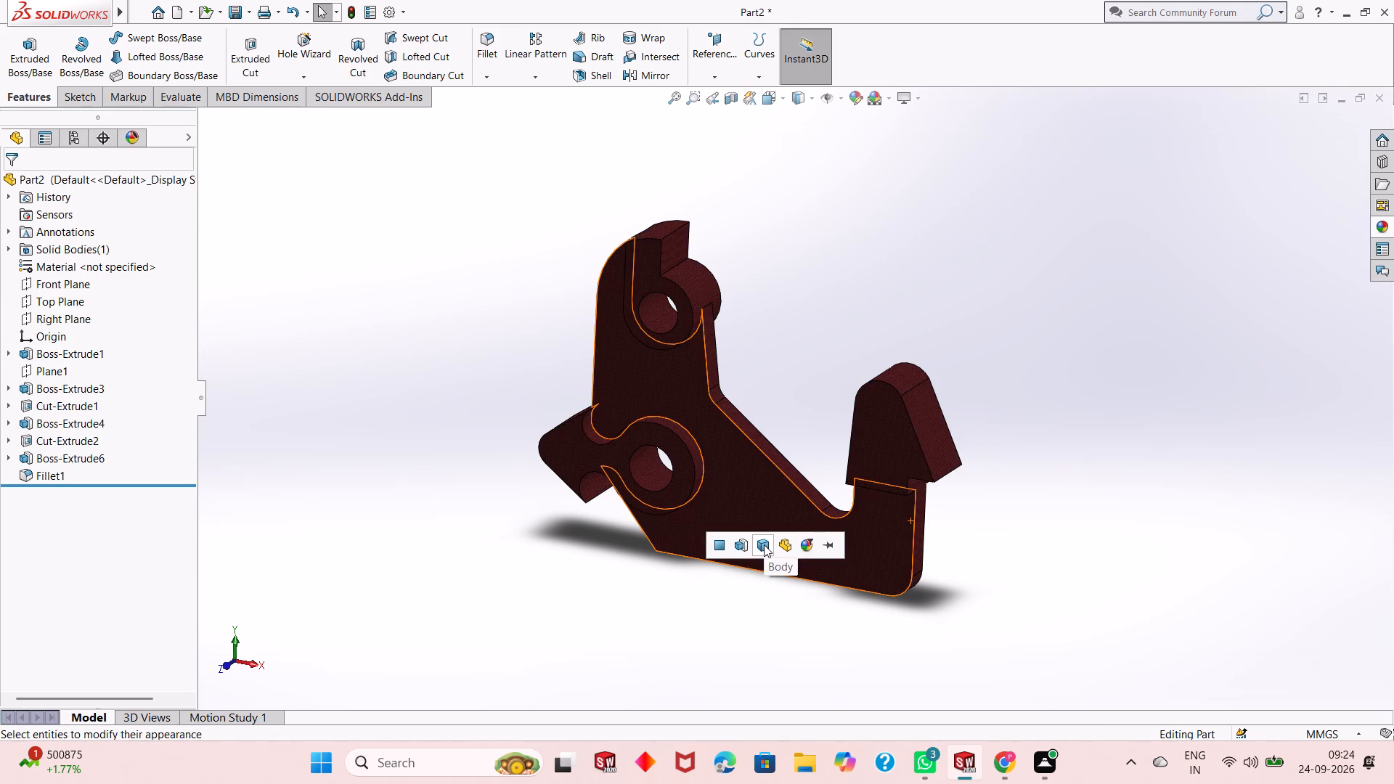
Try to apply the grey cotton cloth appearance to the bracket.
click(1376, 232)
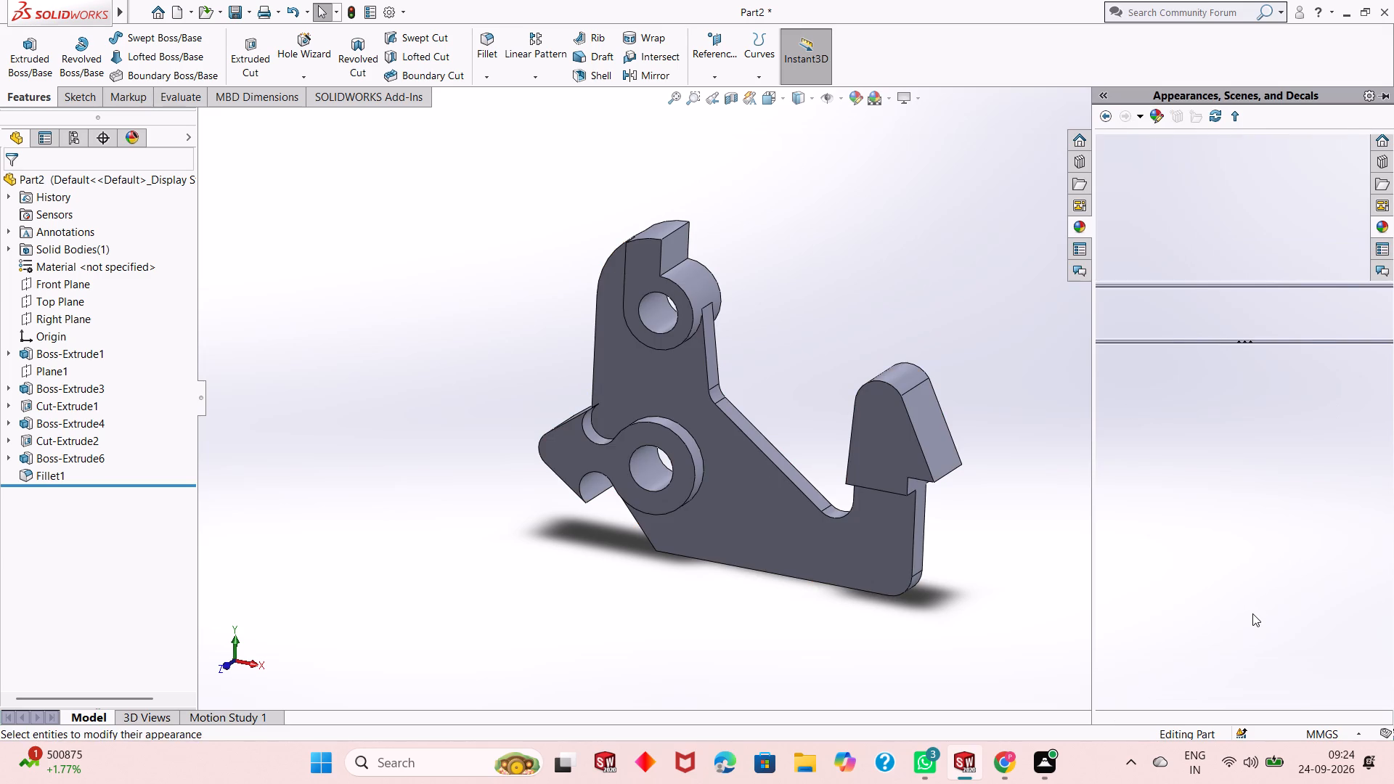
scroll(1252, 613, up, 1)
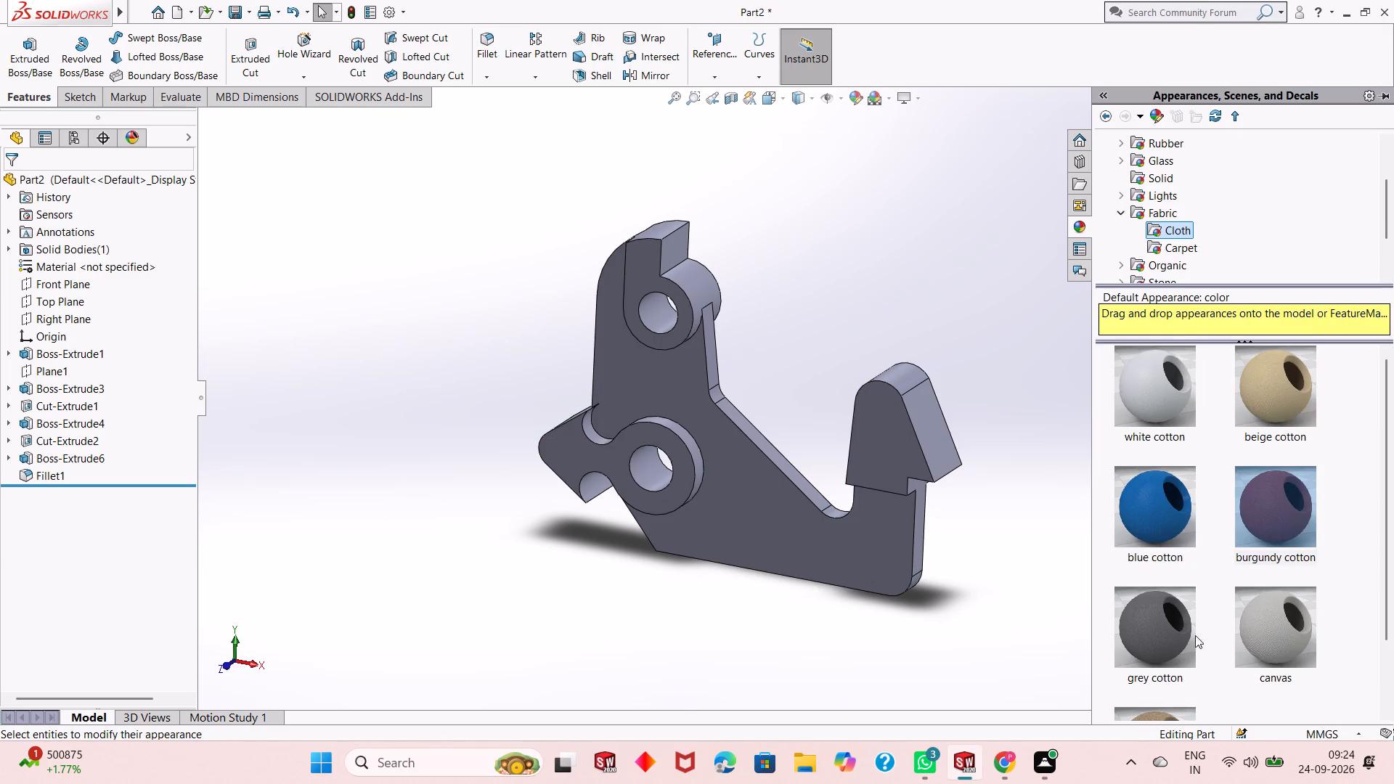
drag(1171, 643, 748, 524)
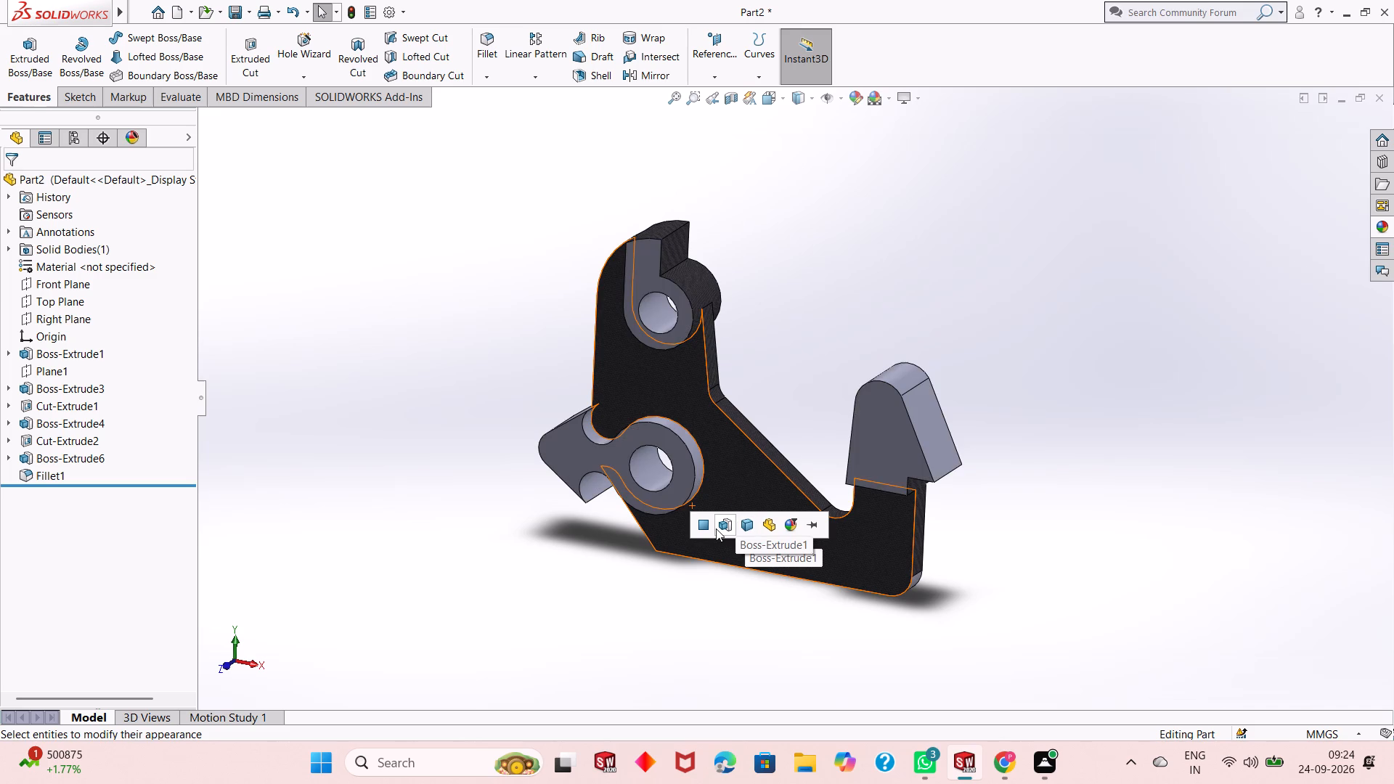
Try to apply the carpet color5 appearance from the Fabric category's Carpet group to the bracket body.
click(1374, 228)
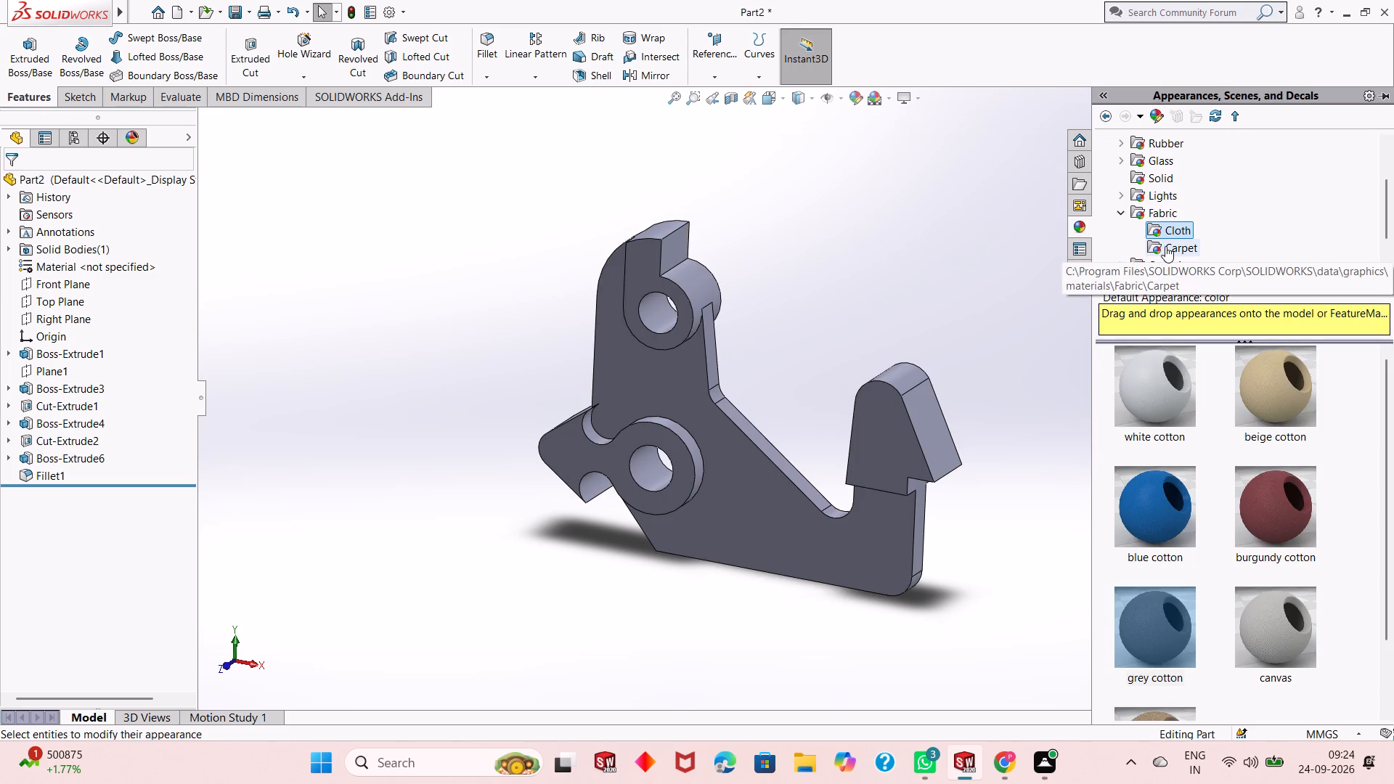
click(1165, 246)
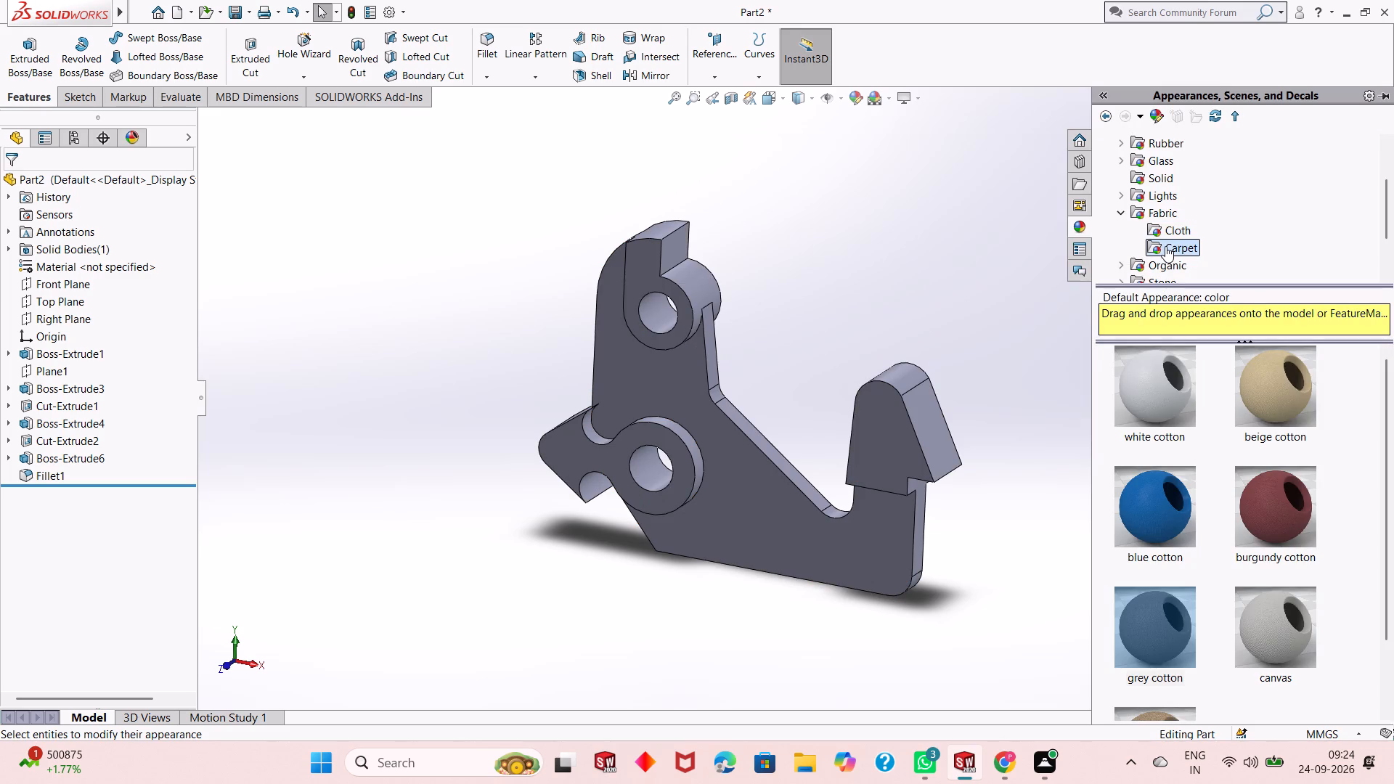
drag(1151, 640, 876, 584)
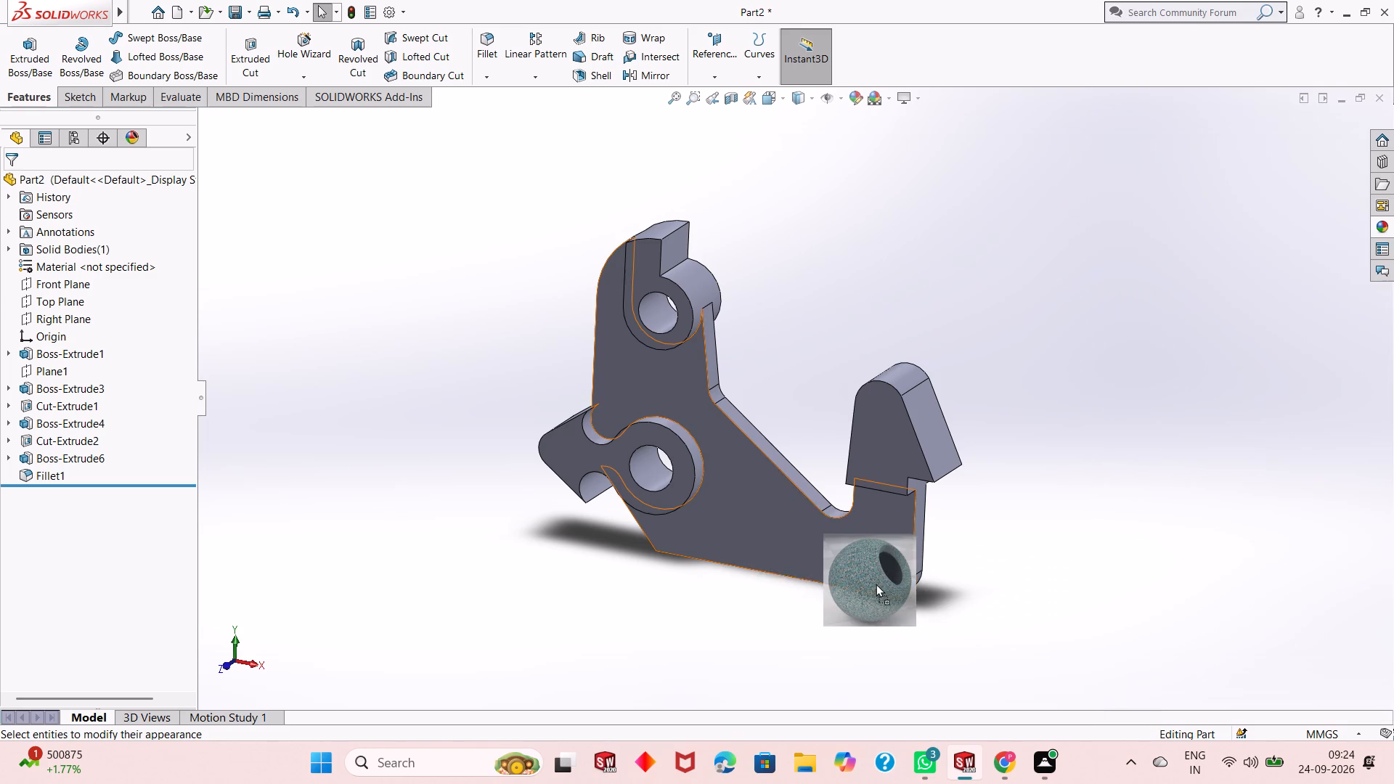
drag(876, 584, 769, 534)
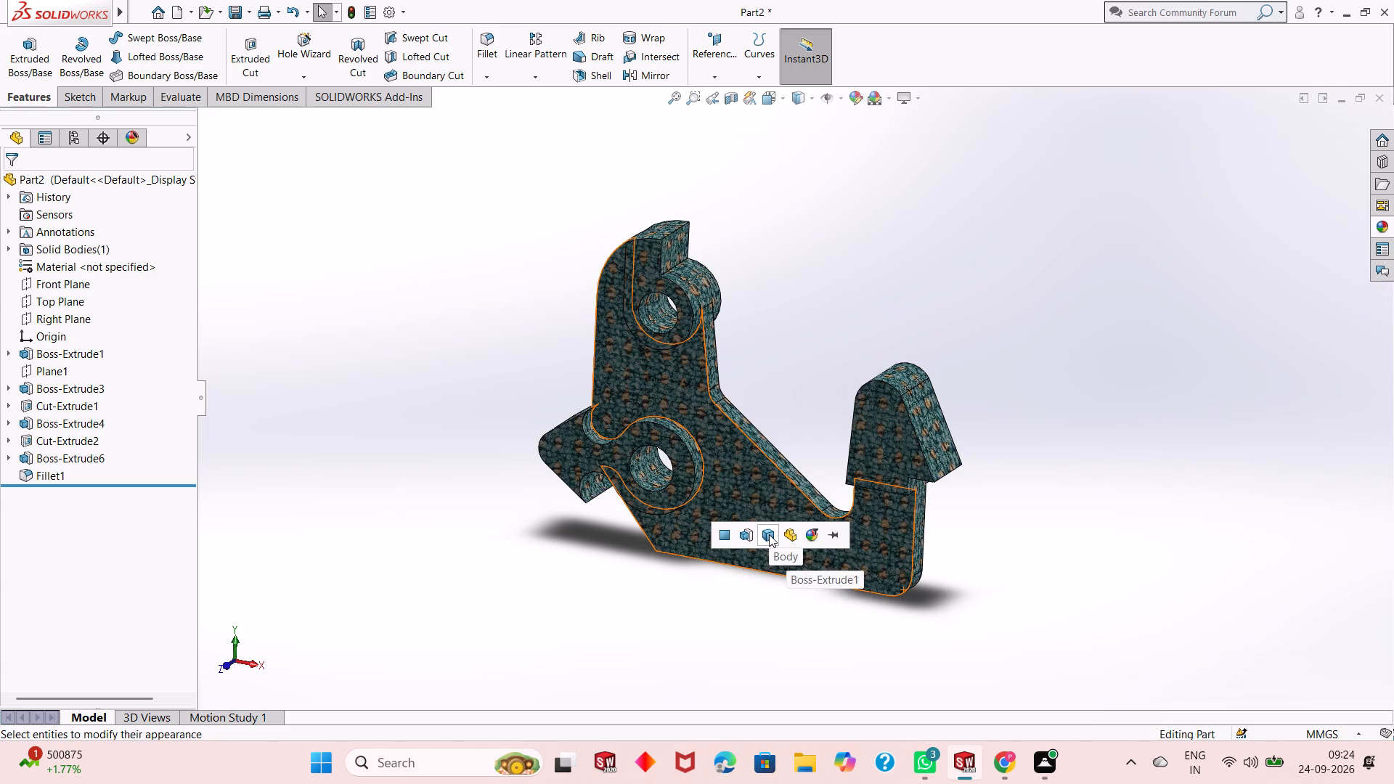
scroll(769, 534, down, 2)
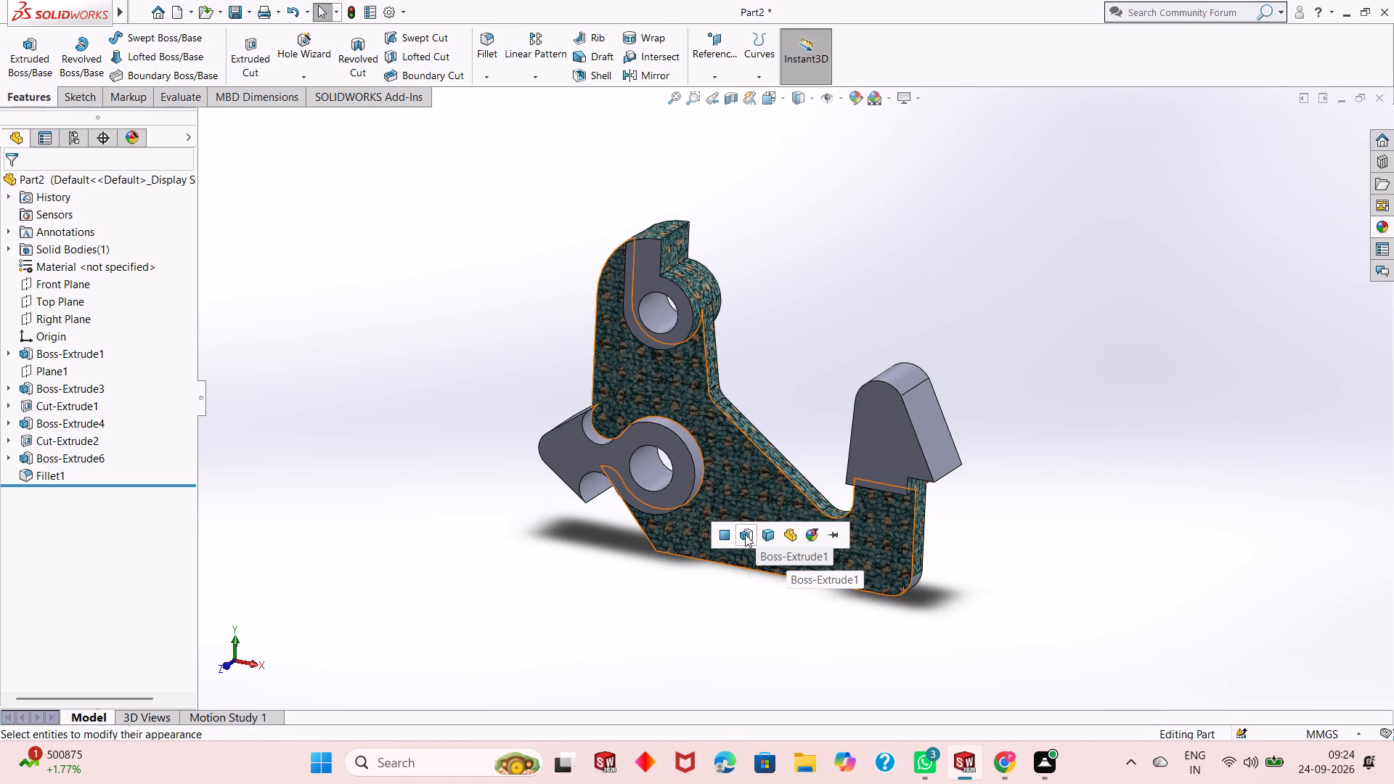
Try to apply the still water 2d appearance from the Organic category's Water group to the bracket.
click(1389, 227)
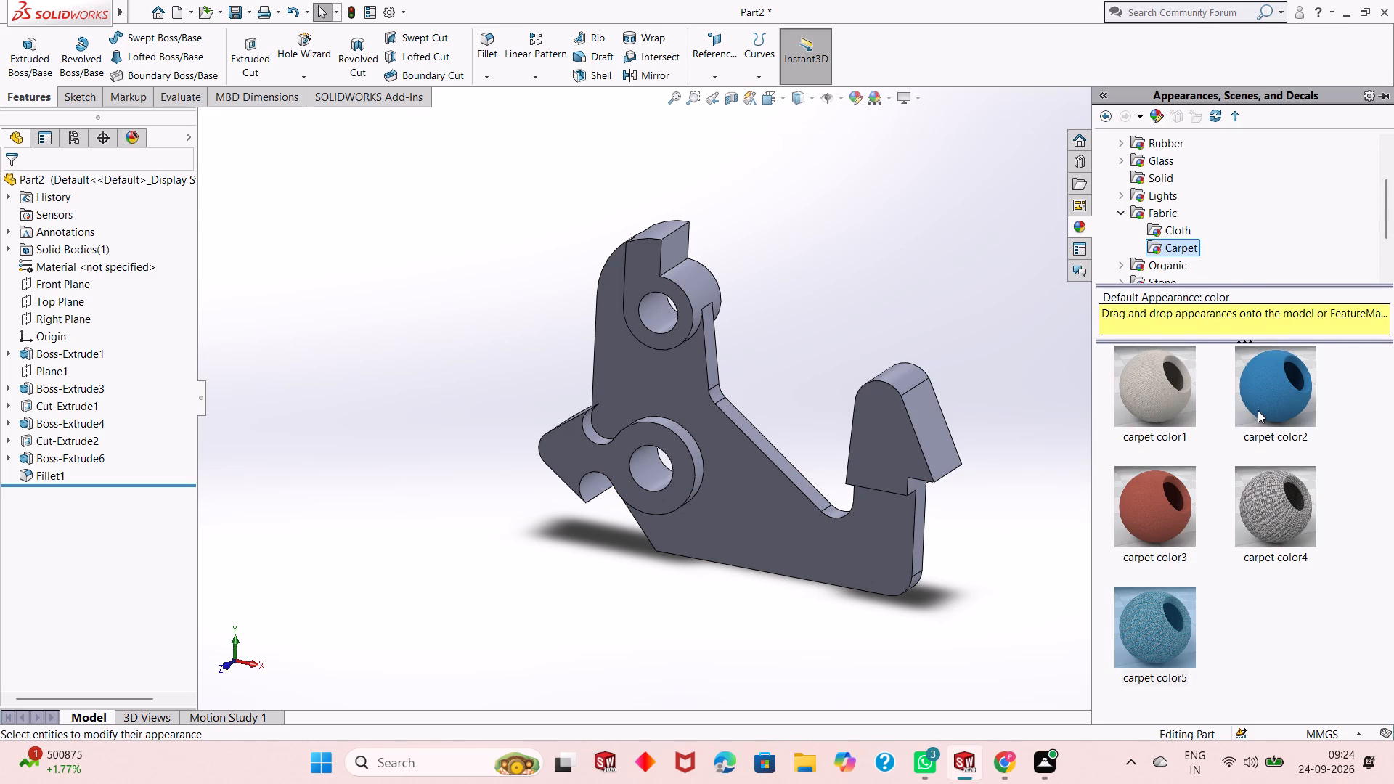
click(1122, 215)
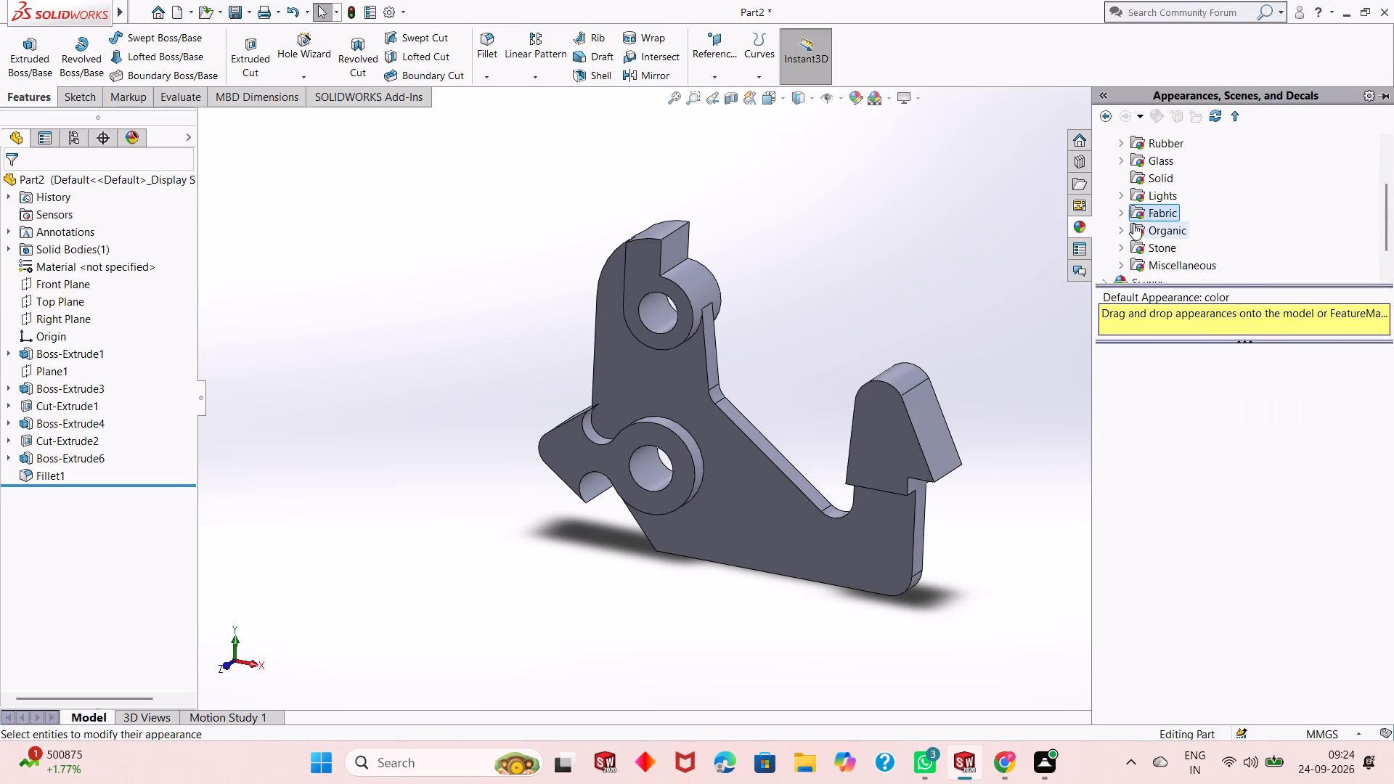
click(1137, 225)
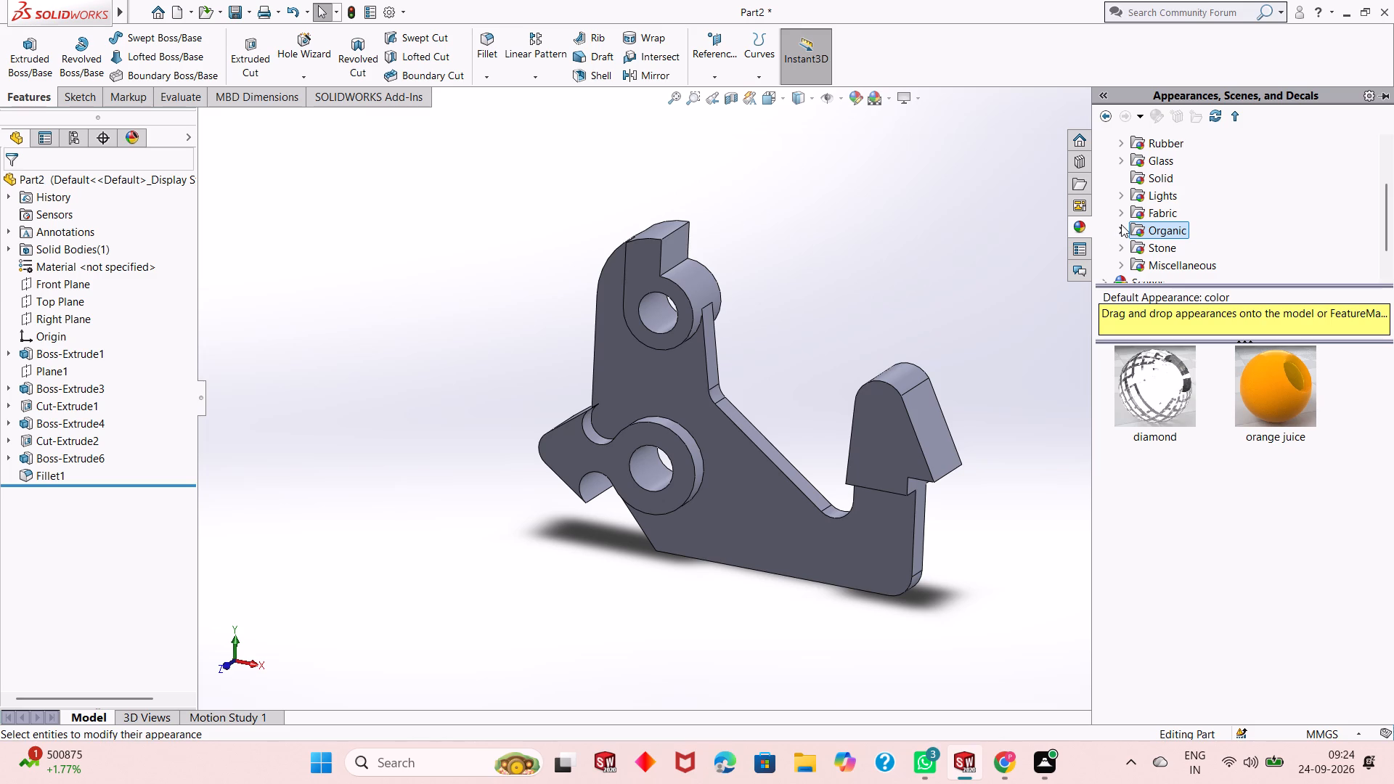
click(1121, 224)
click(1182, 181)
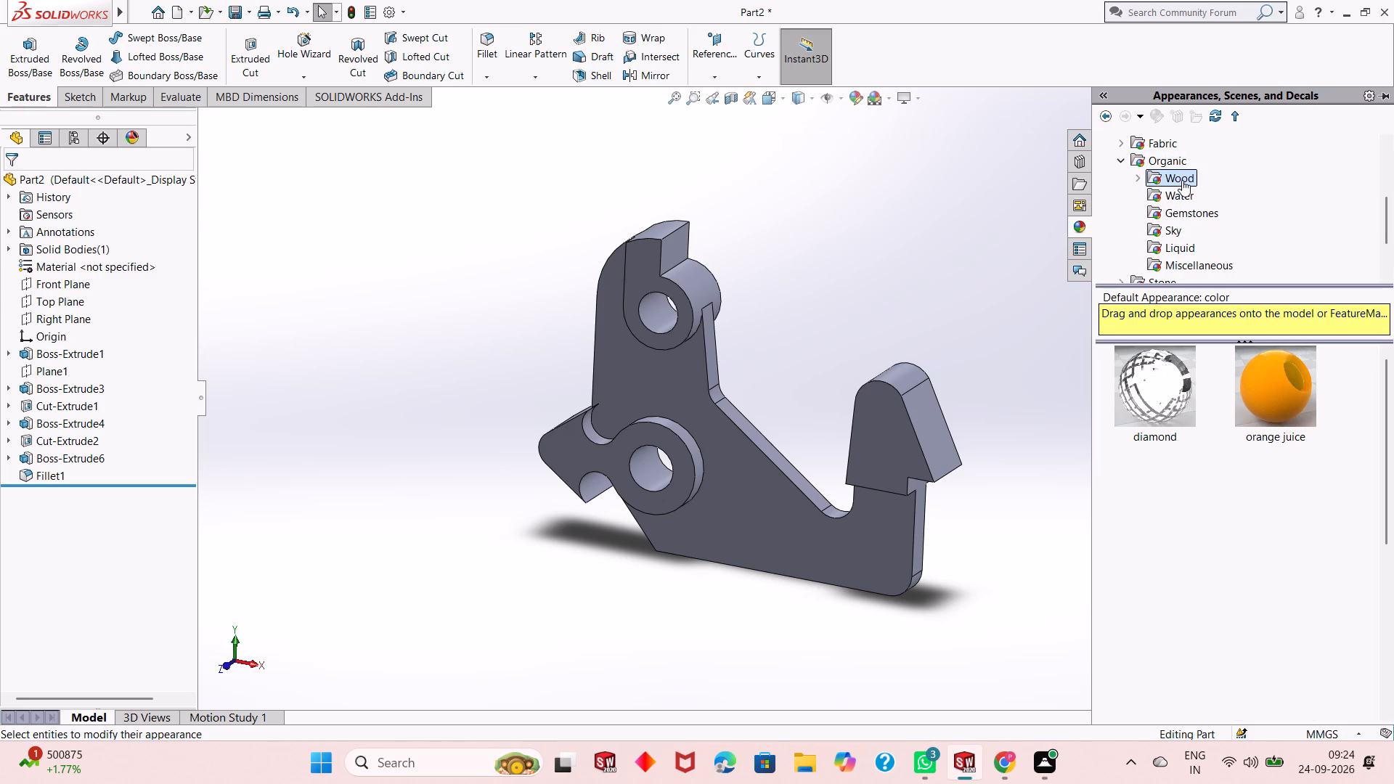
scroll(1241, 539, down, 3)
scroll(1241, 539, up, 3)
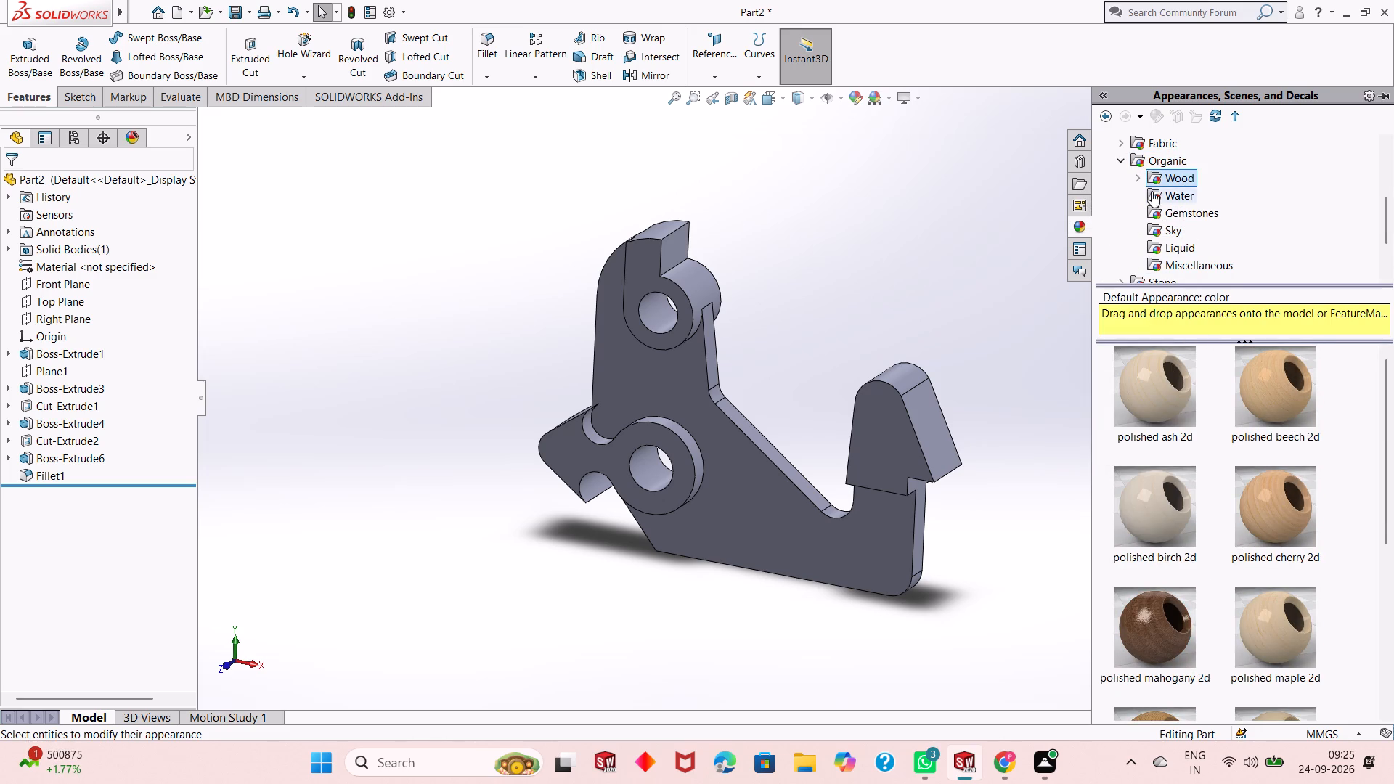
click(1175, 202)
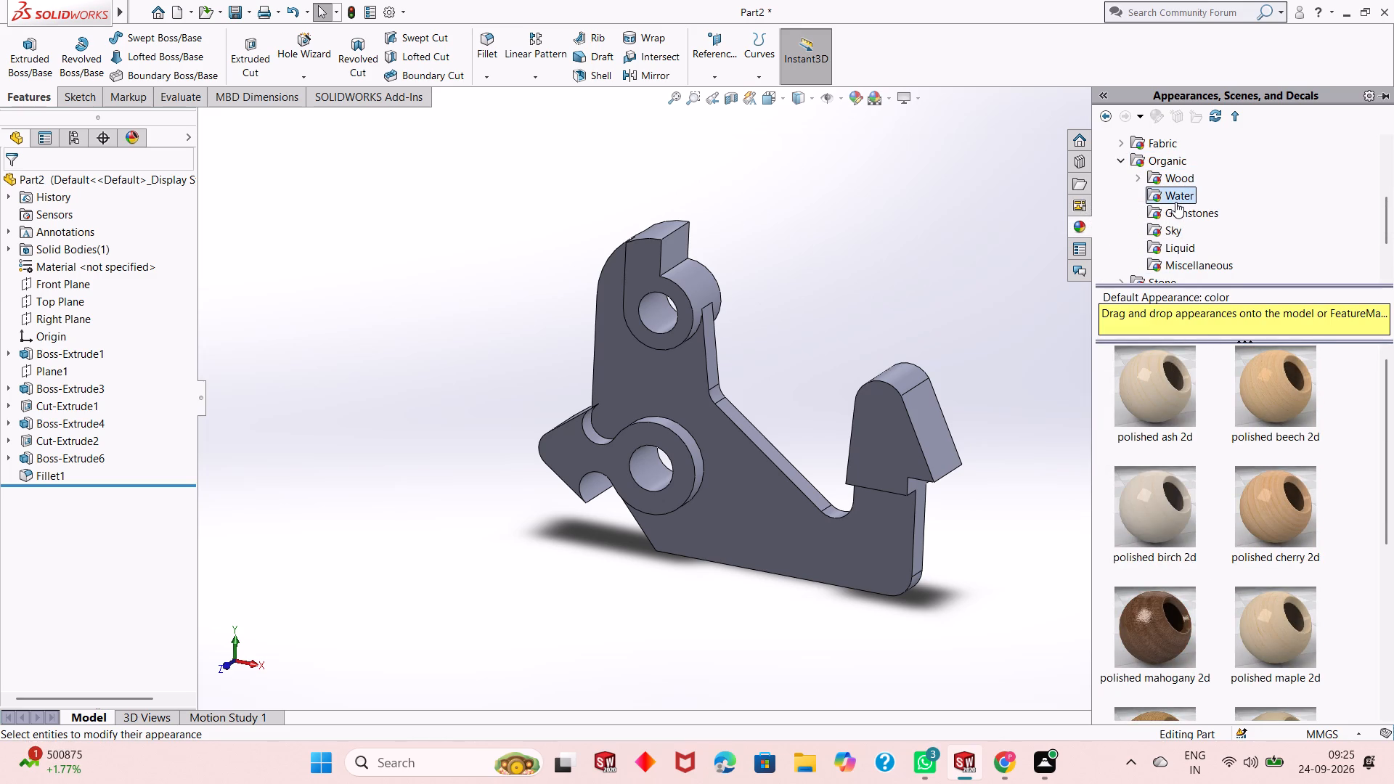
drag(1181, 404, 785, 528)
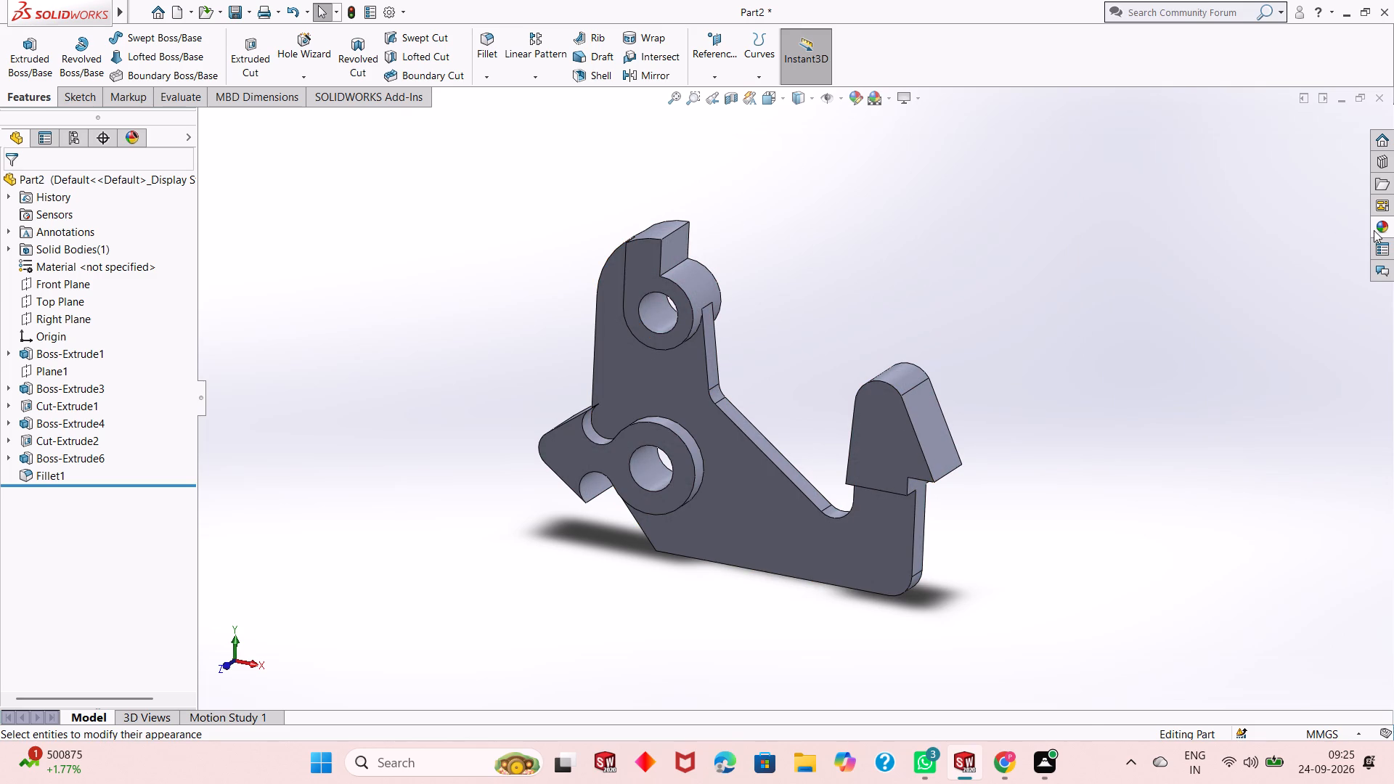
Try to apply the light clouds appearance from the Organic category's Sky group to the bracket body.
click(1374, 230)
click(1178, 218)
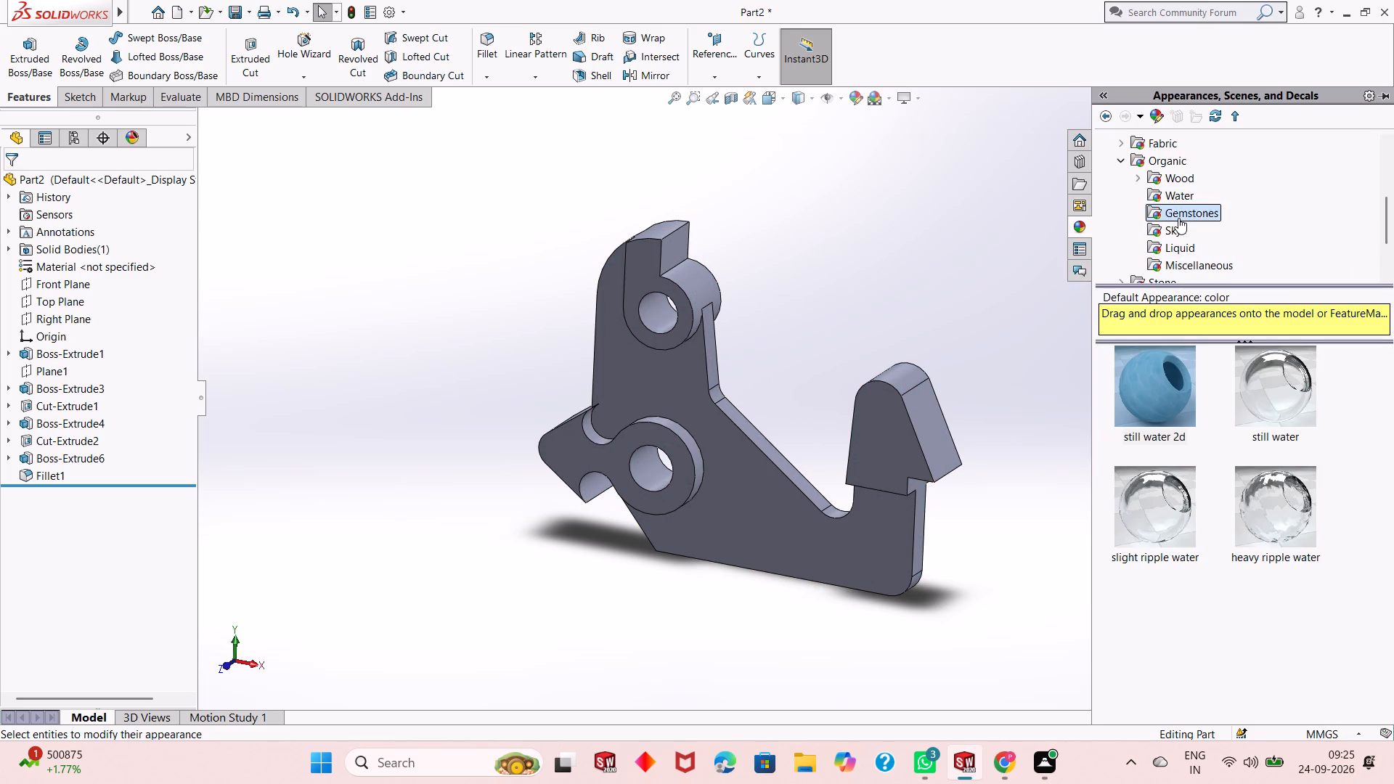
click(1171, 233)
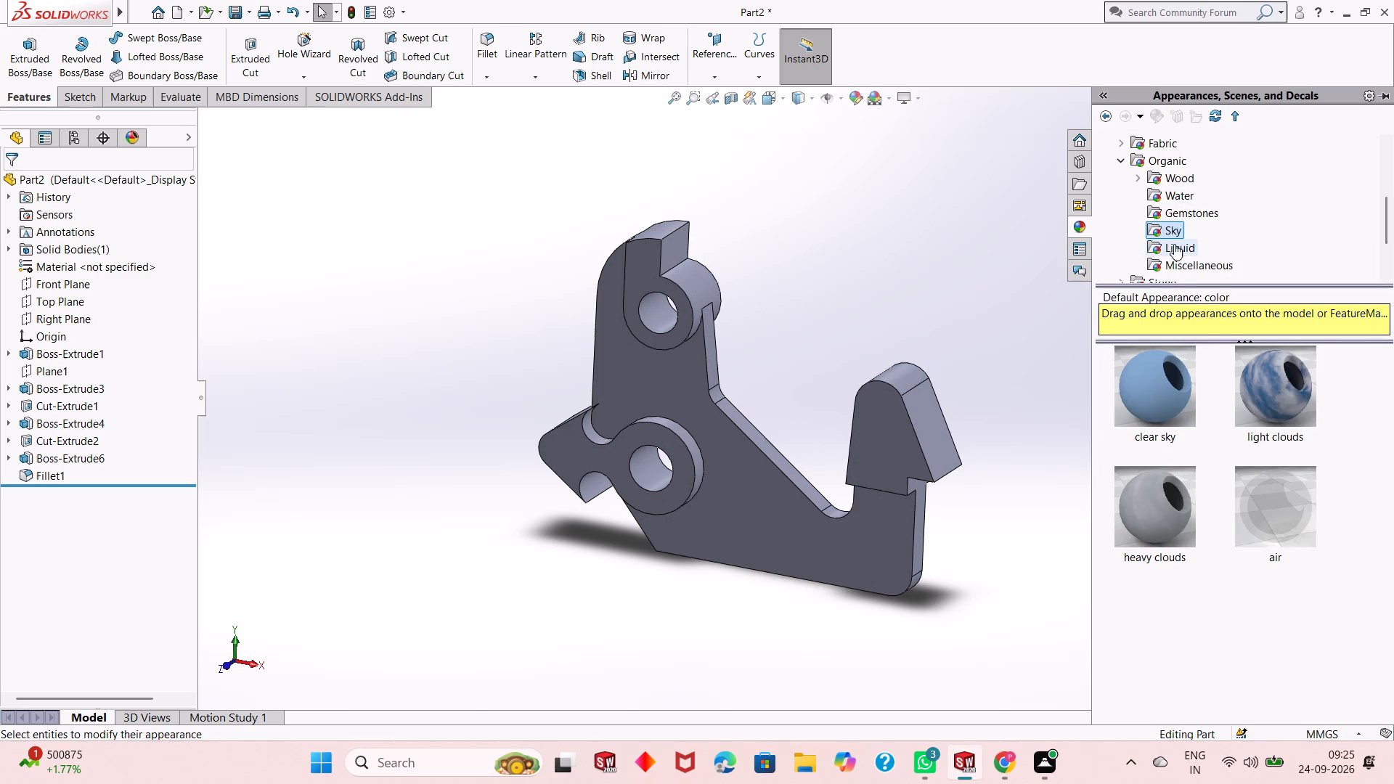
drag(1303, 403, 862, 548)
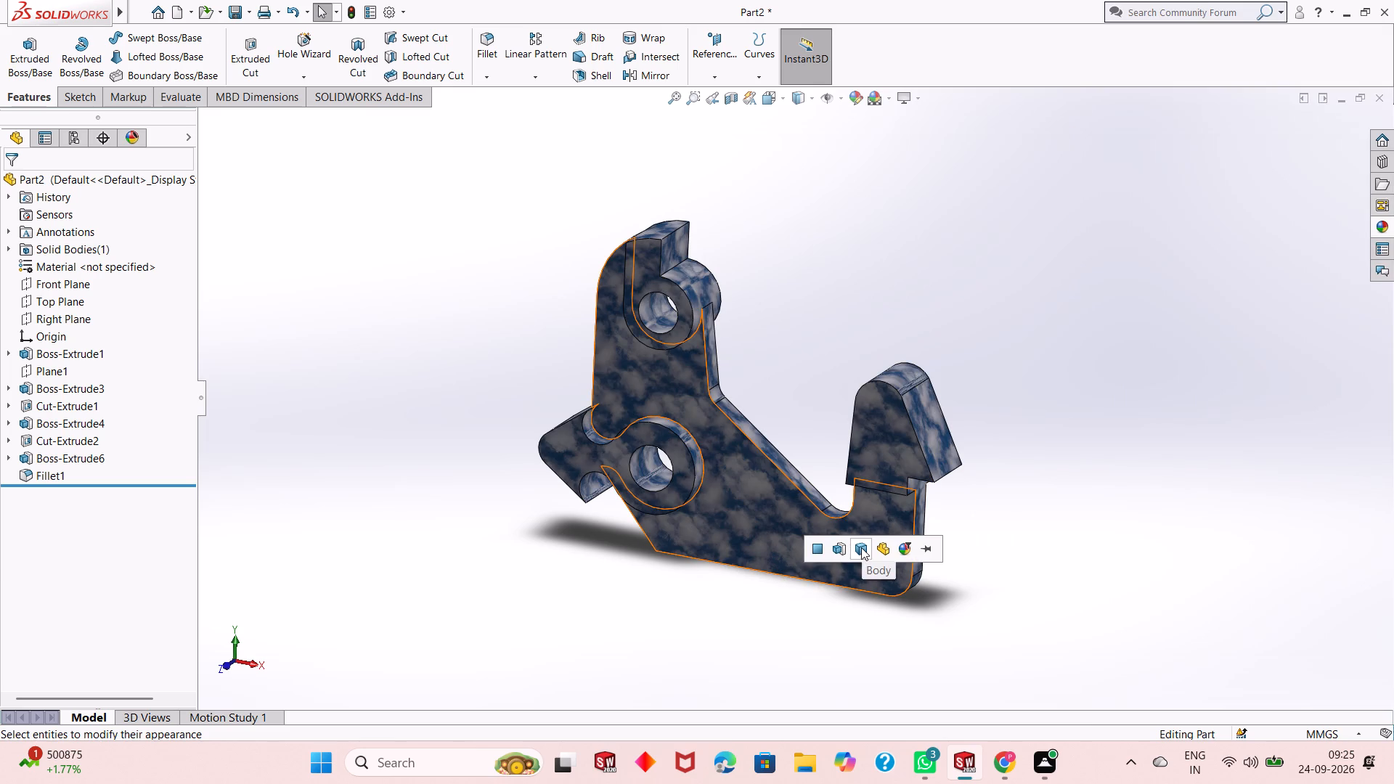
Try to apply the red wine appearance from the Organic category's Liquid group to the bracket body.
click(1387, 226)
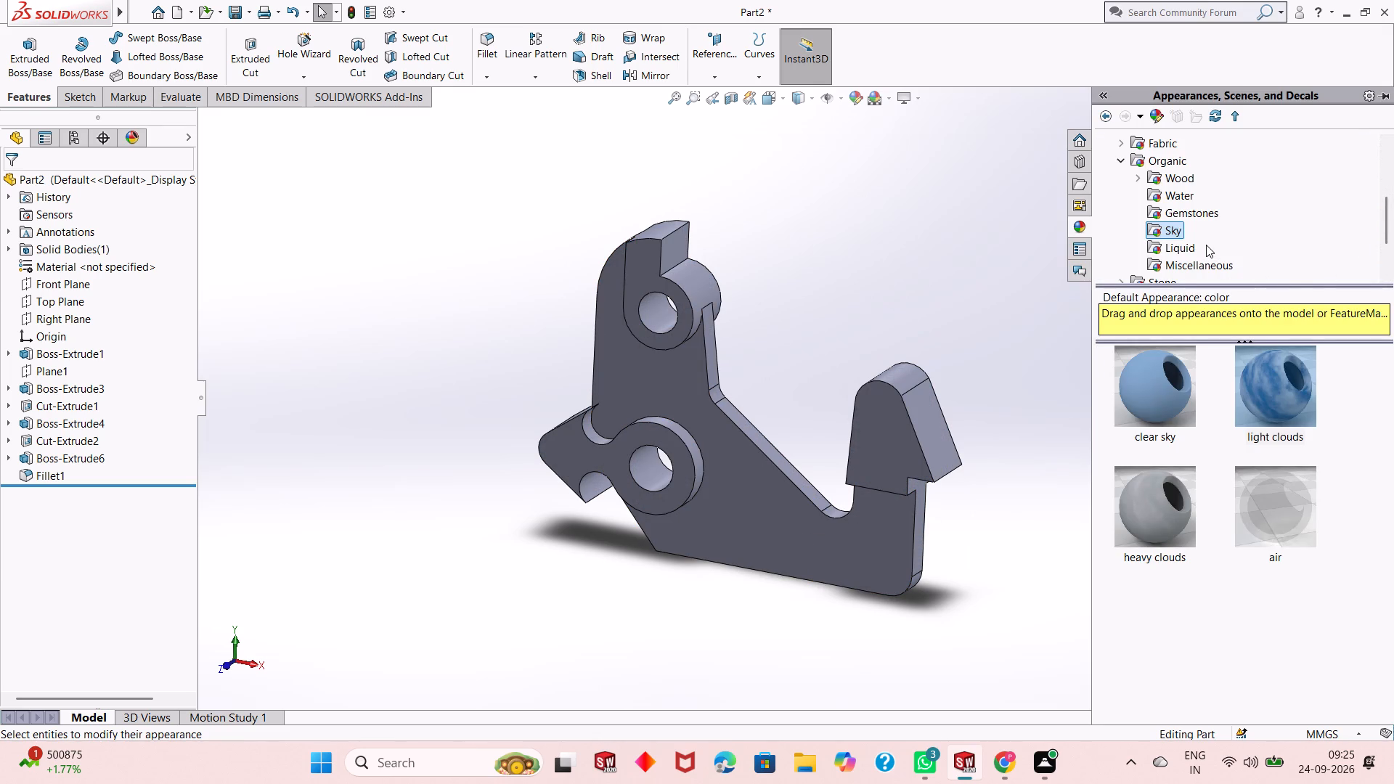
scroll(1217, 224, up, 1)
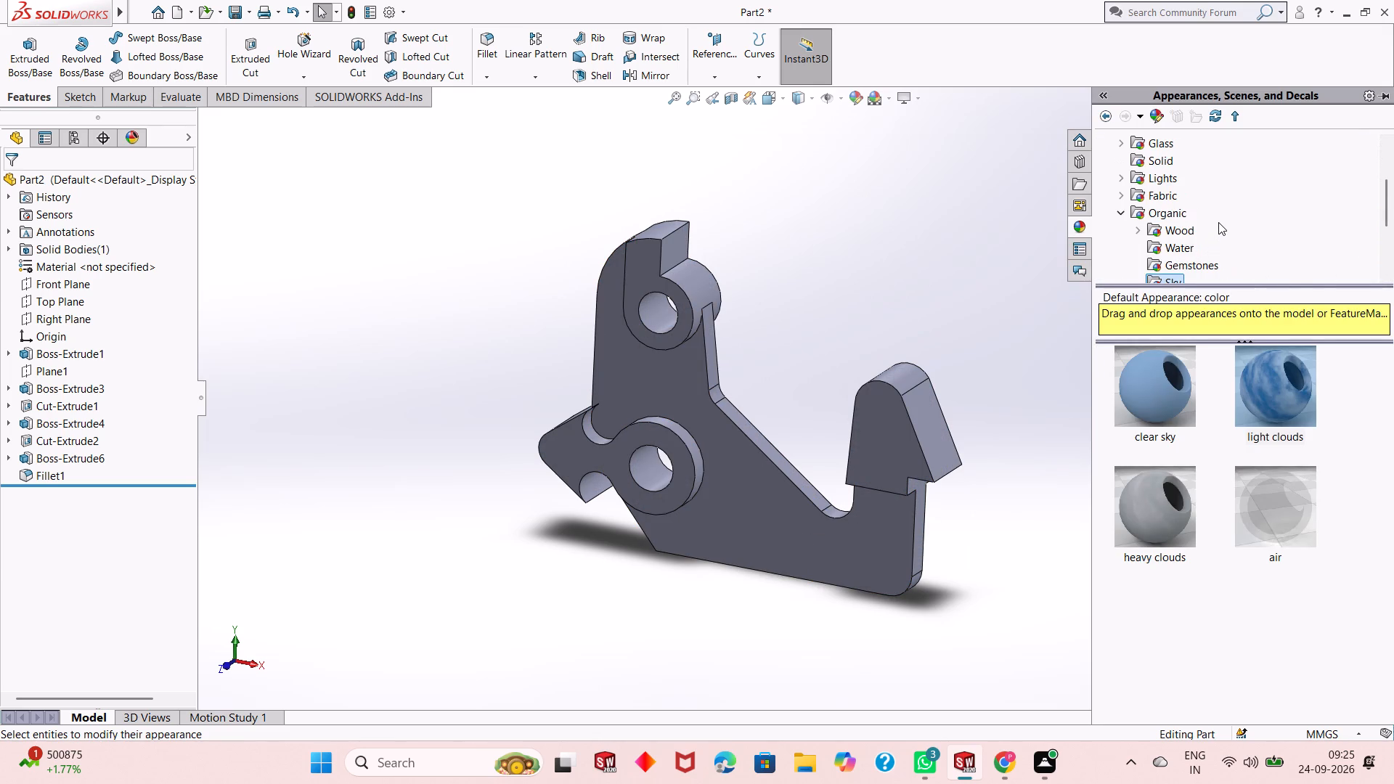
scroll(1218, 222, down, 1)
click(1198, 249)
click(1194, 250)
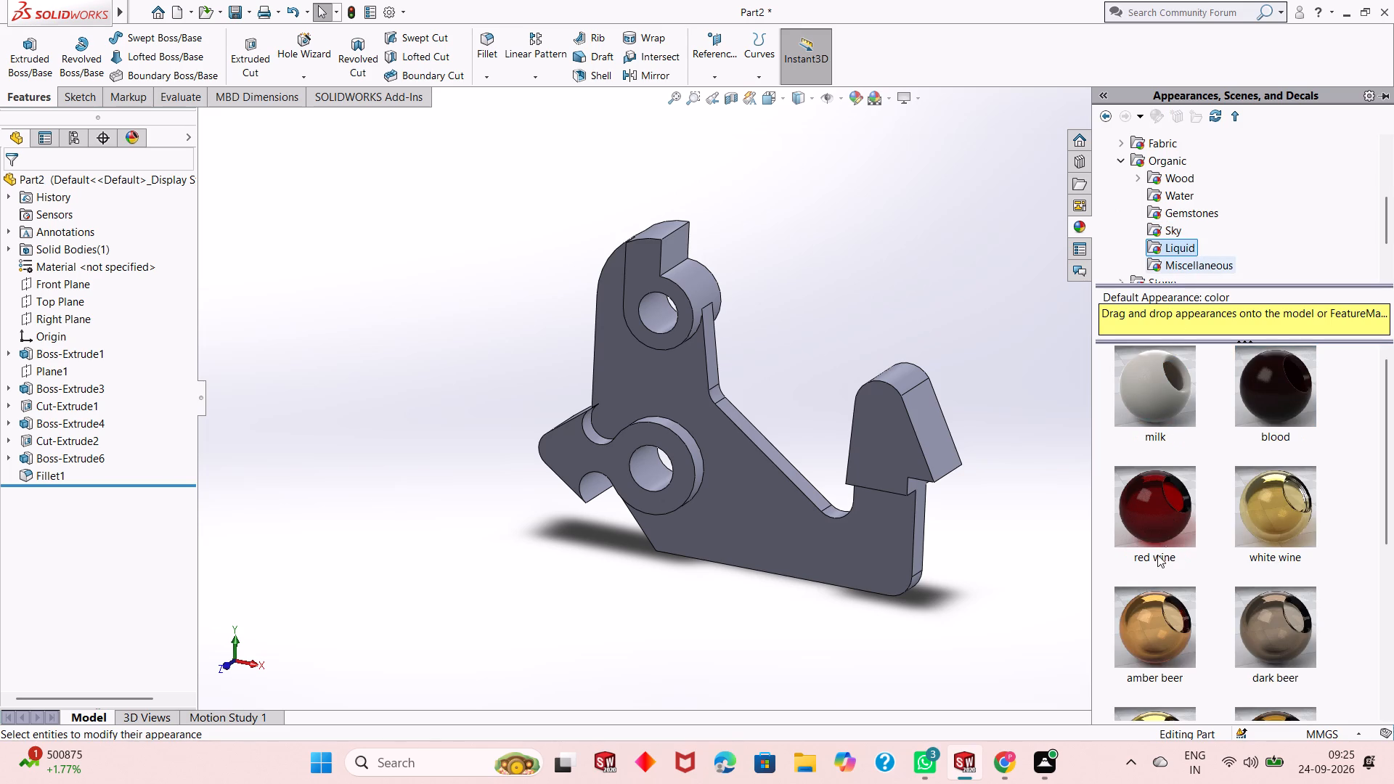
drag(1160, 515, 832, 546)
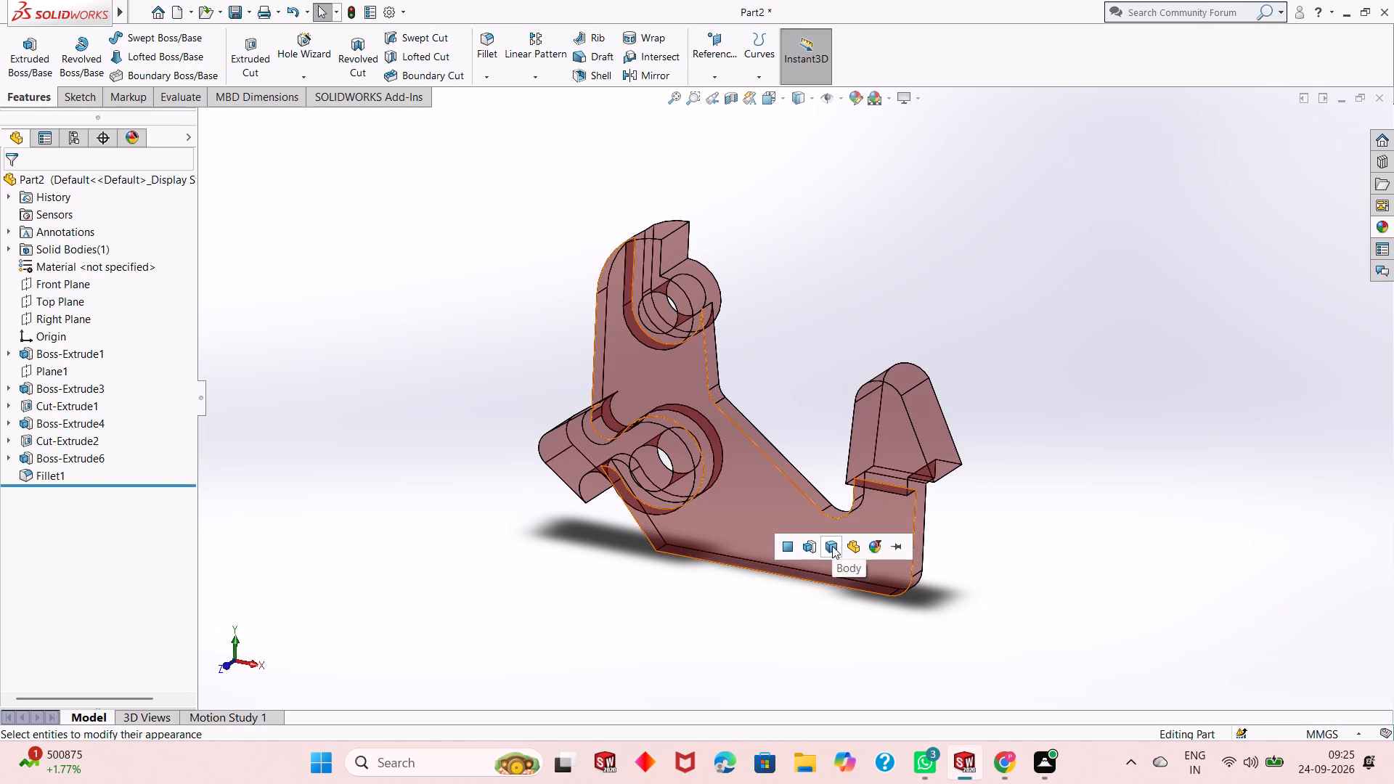
Examine the Organic category's Liquid and Miscellaneous appearances and the wood groups from Ash through Mahogany.
click(1388, 228)
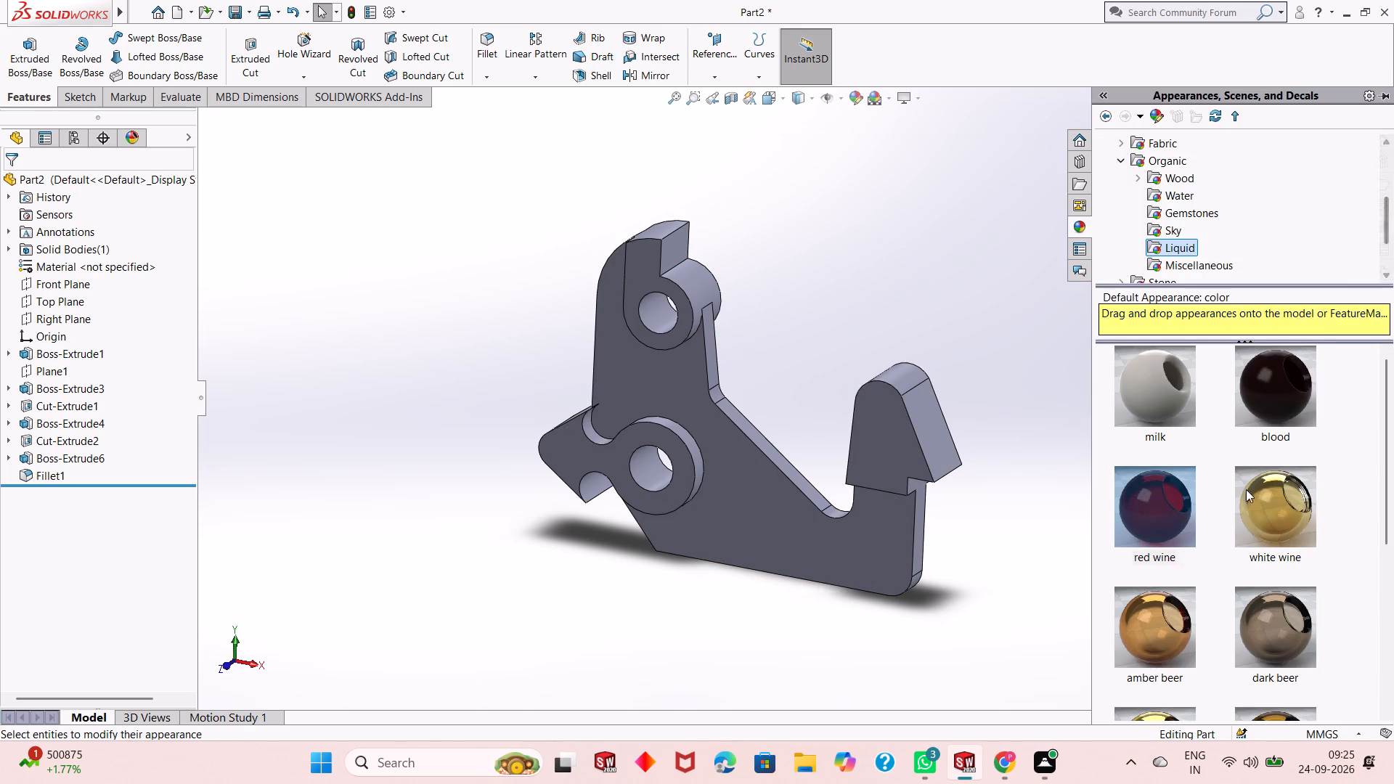
scroll(1214, 547, down, 3)
scroll(1214, 547, up, 2)
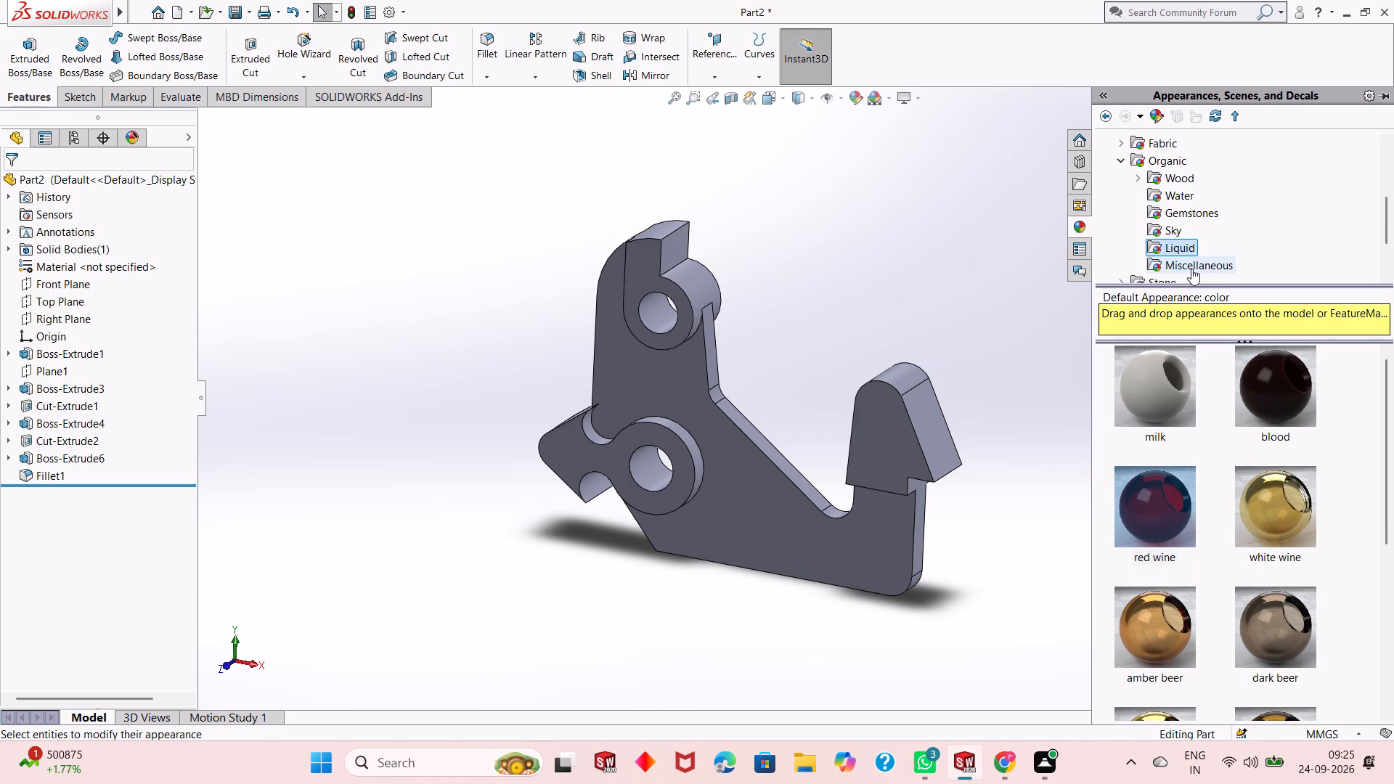
click(1196, 269)
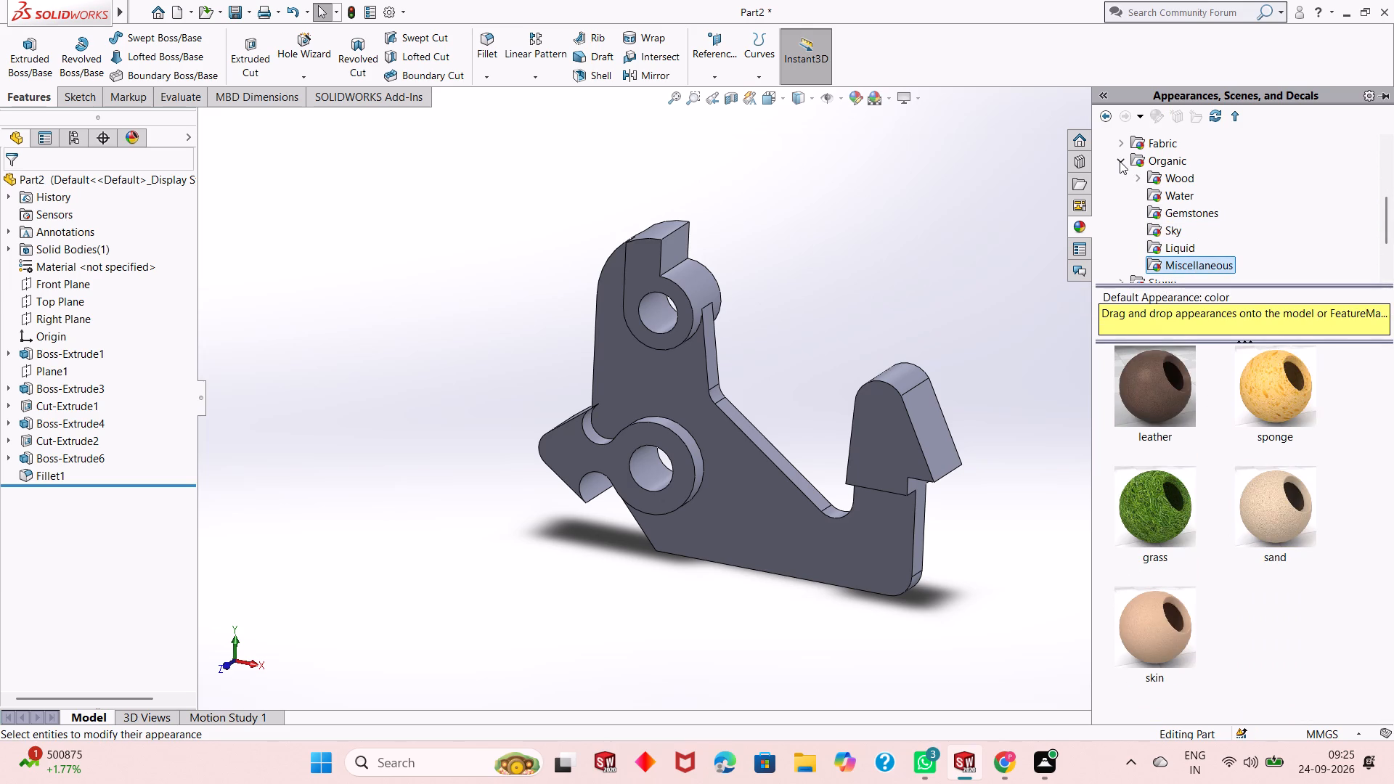
click(1141, 179)
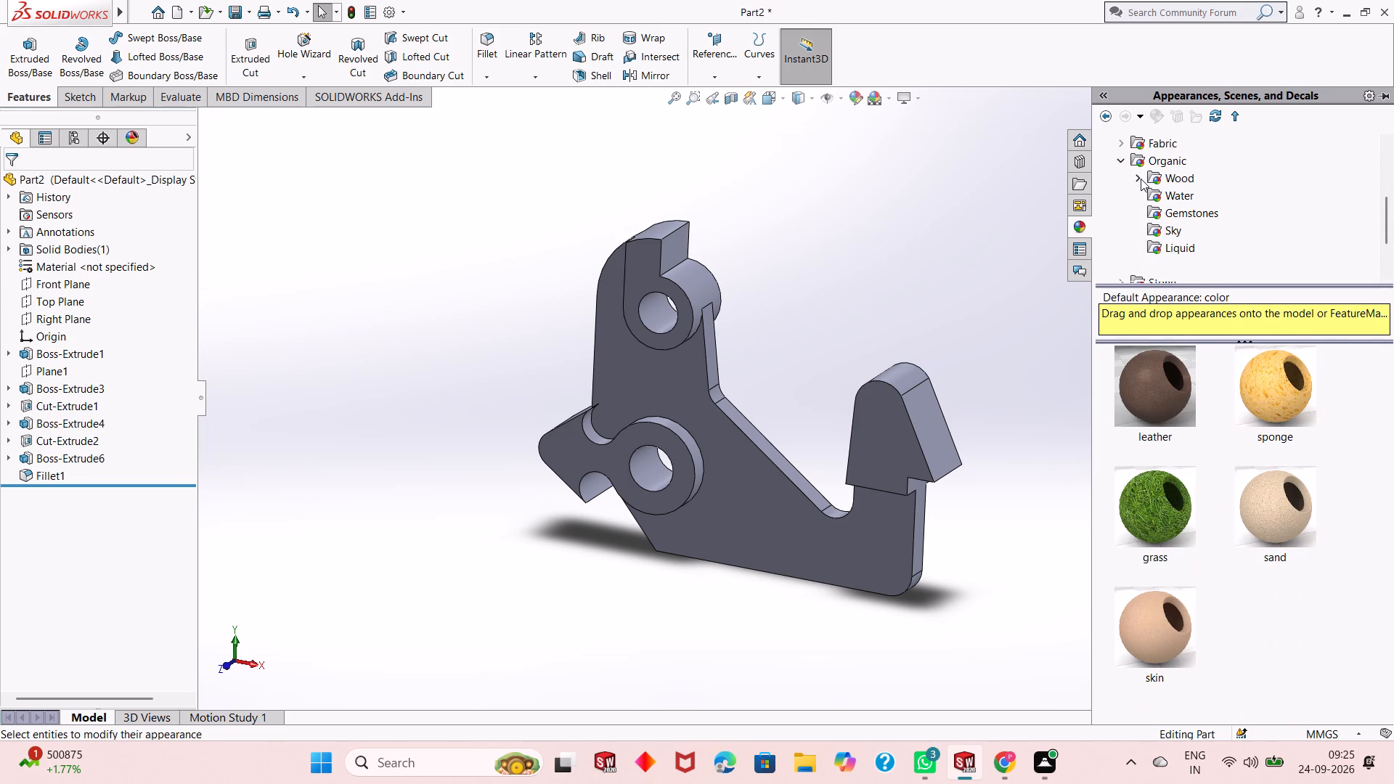
click(1177, 155)
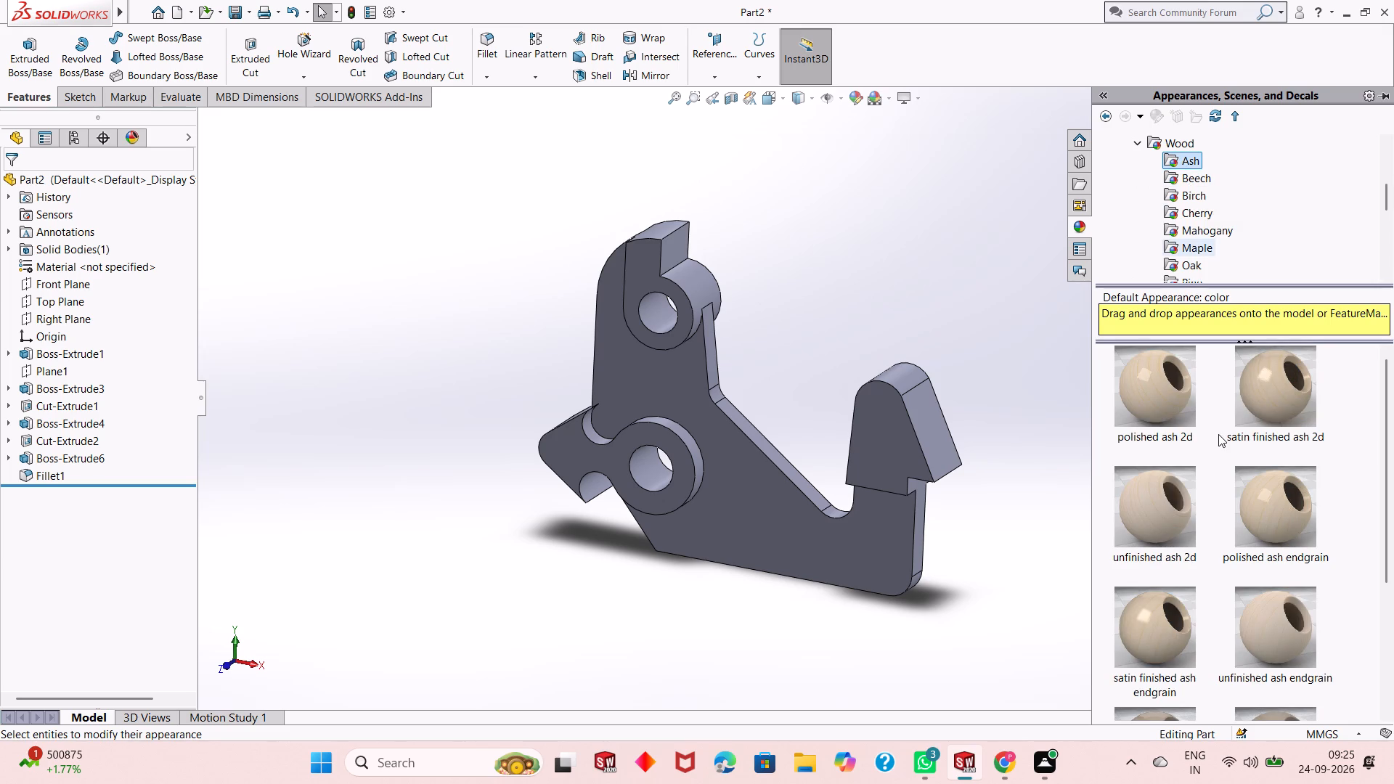
click(1198, 176)
click(1195, 192)
click(1200, 215)
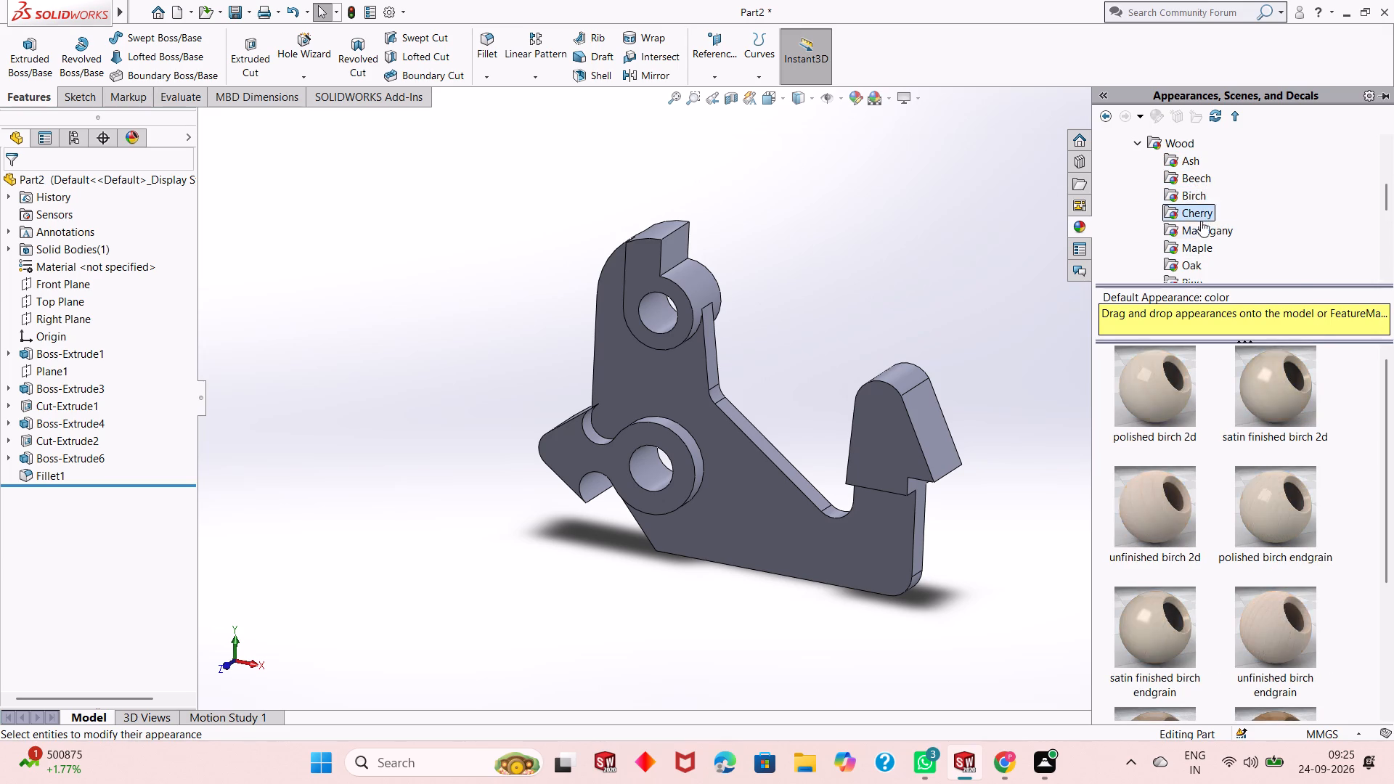
click(1202, 230)
Examine the remaining wood appearance groups from Maple through Walnut, plus Patterned Composite and Flooring.
scroll(1202, 230, down, 1)
click(1201, 197)
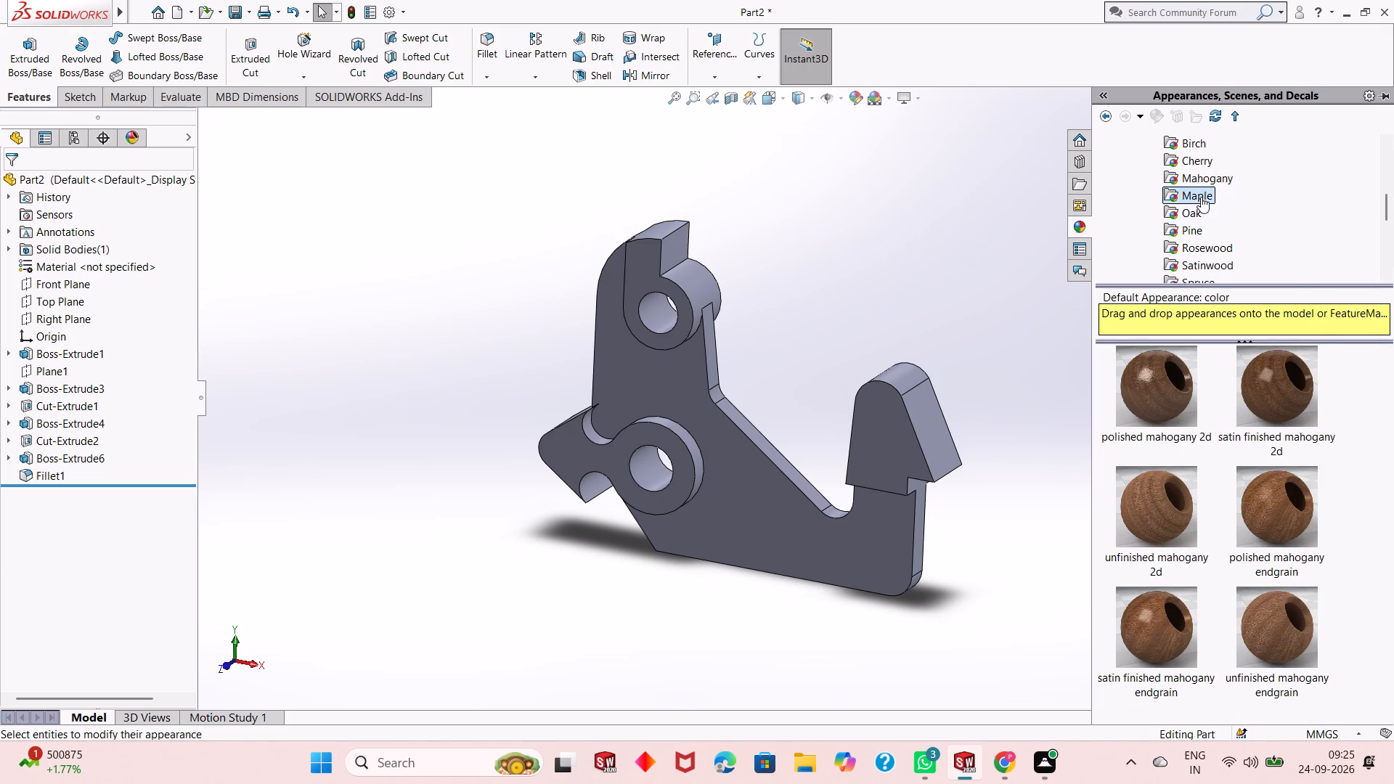
click(1196, 211)
click(1196, 226)
click(1204, 247)
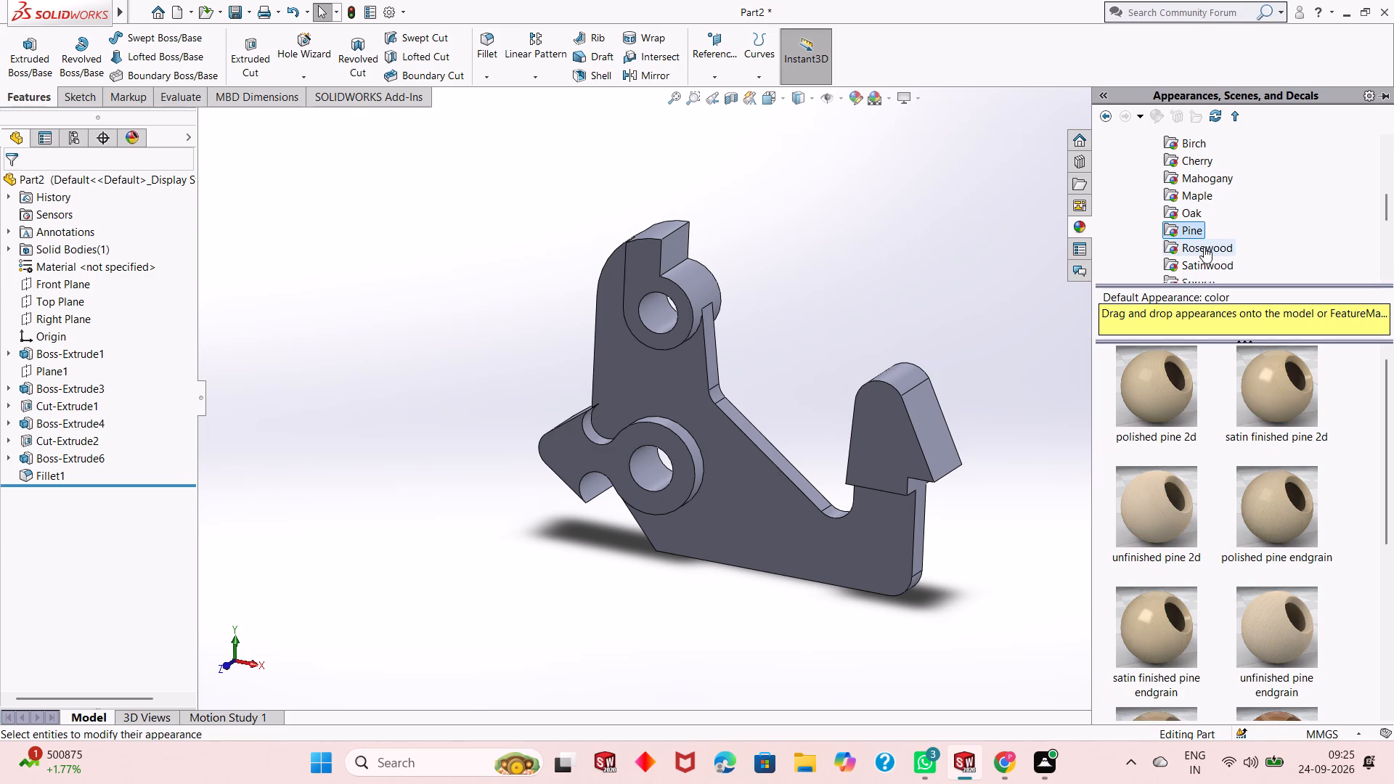
click(1208, 262)
scroll(1223, 233, down, 1)
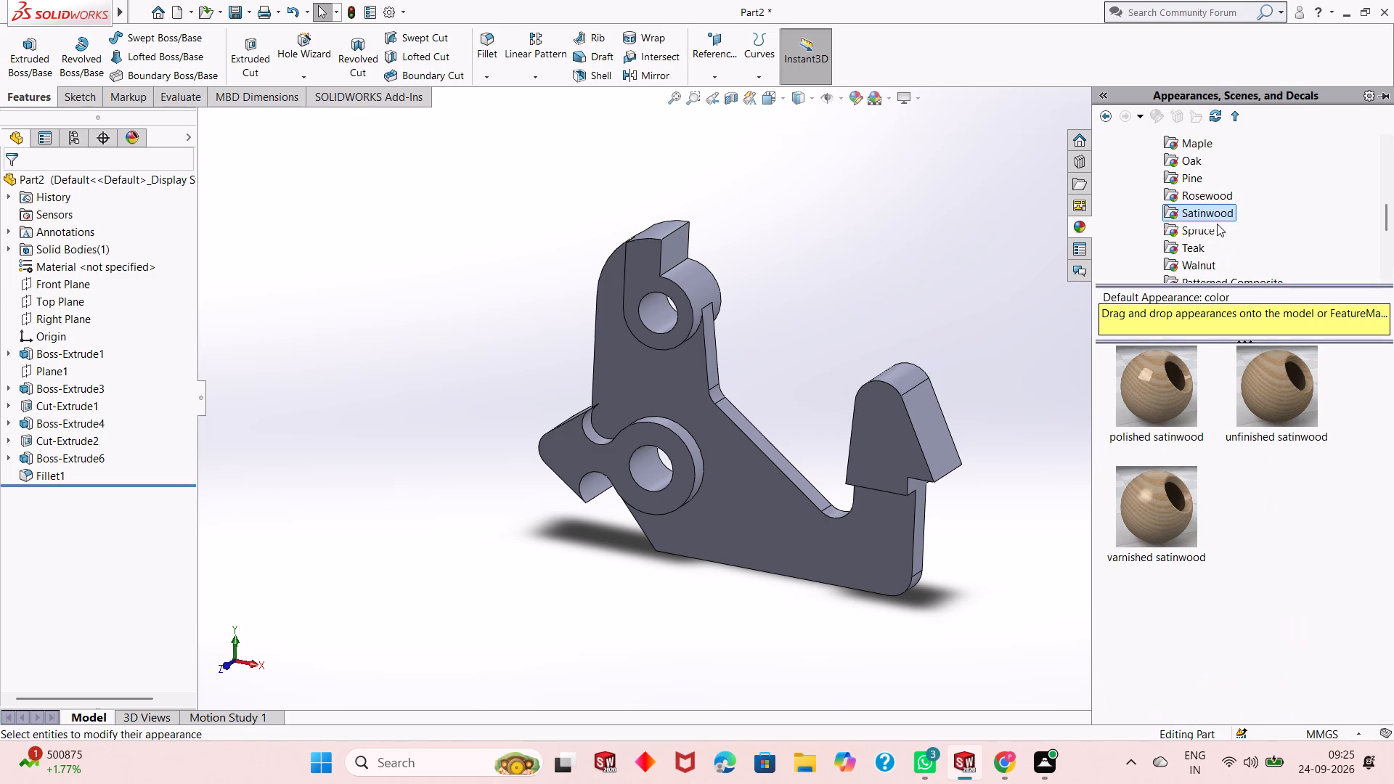
click(1209, 230)
click(1197, 244)
click(1197, 262)
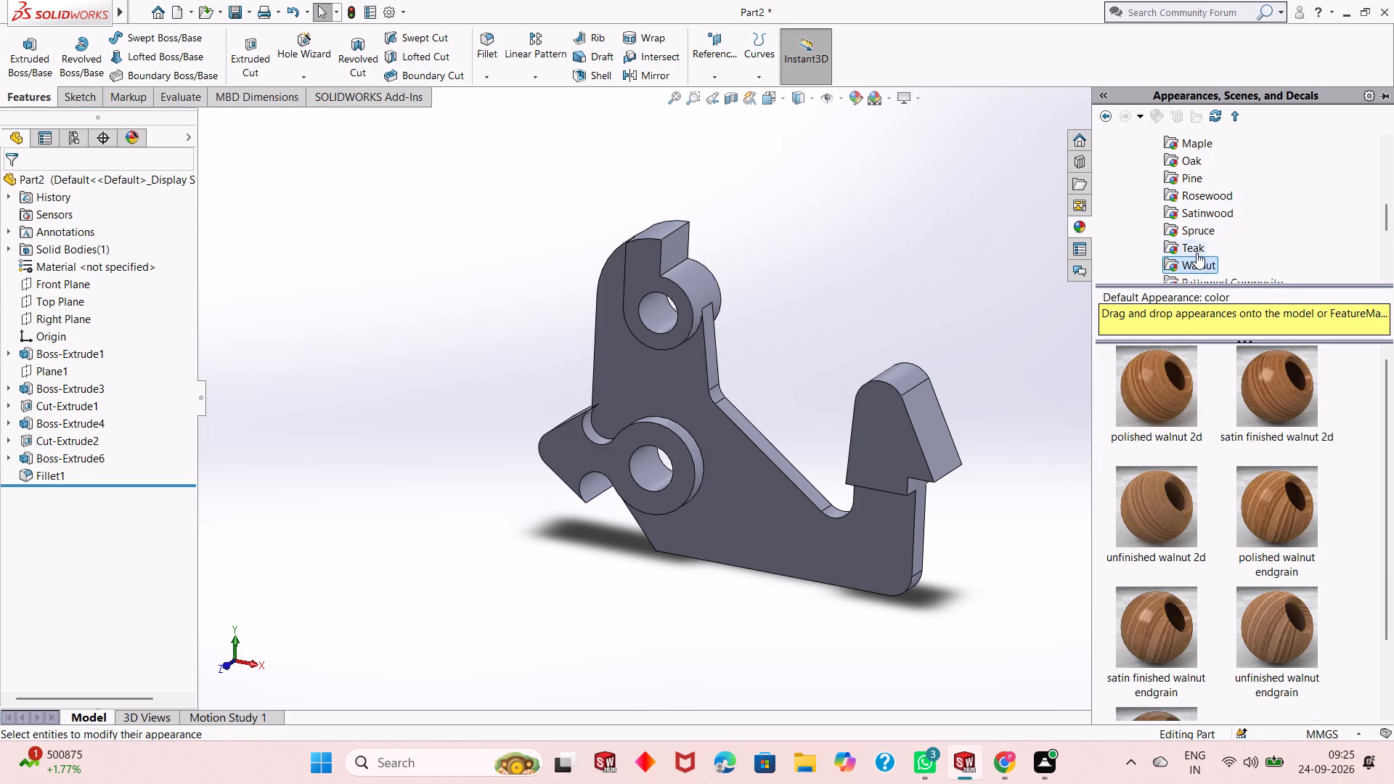
scroll(1197, 253, down, 2)
click(1203, 181)
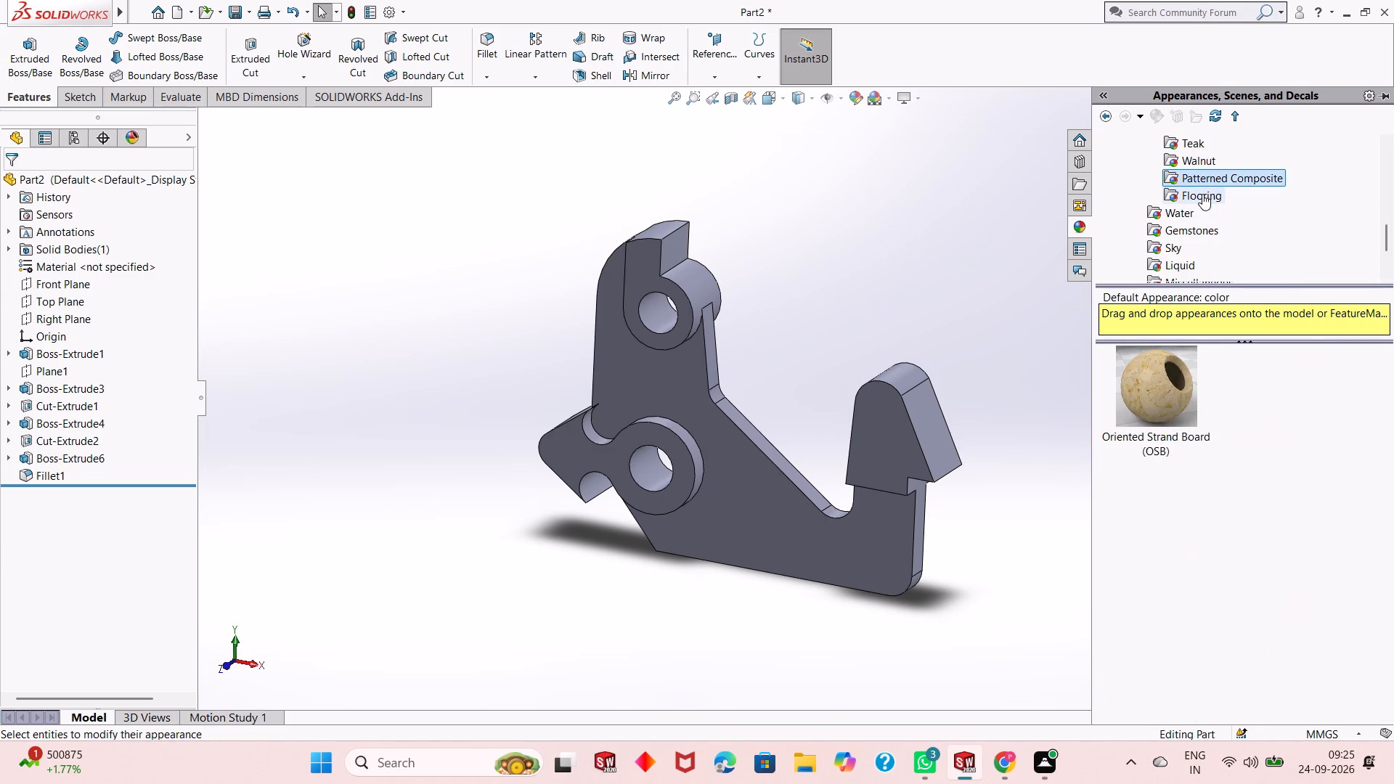
click(1202, 194)
scroll(1199, 470, down, 4)
scroll(1202, 478, up, 3)
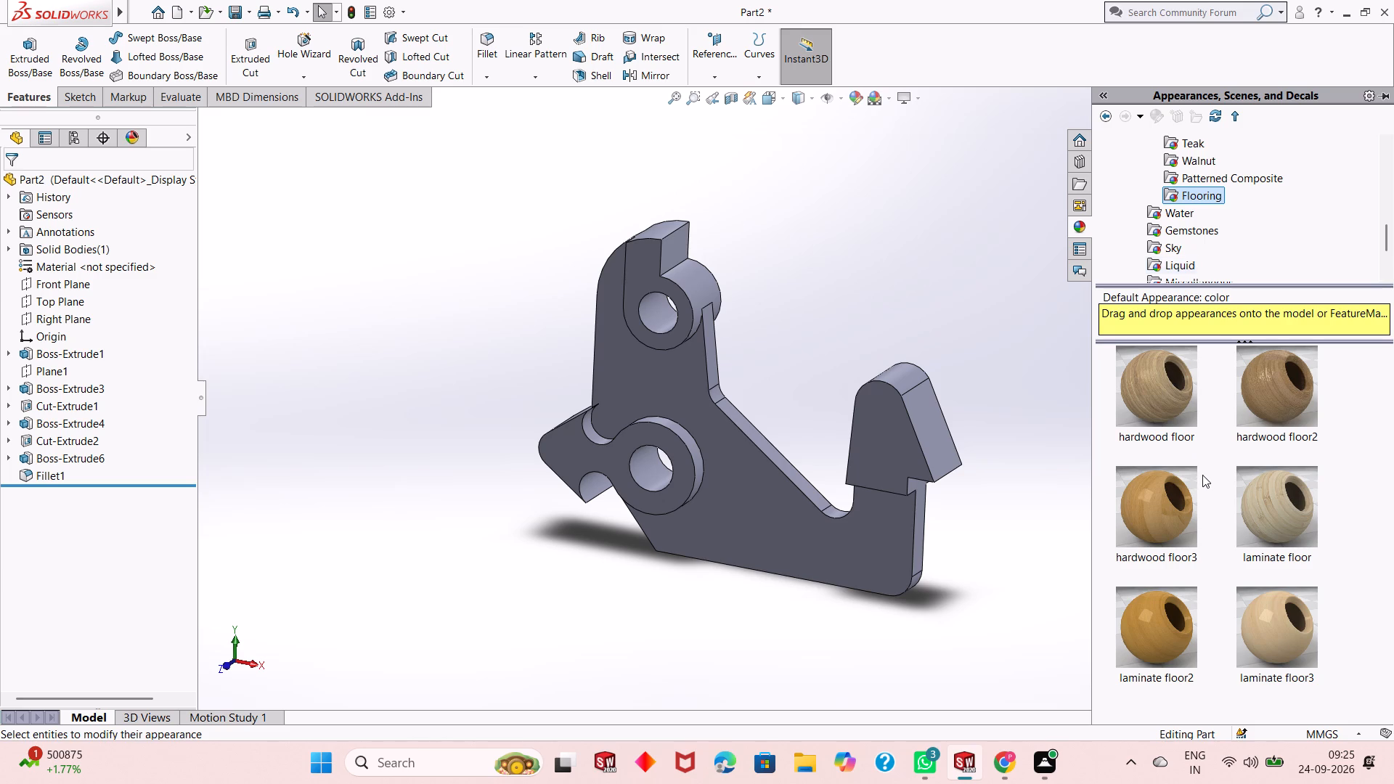
scroll(1204, 232, up, 5)
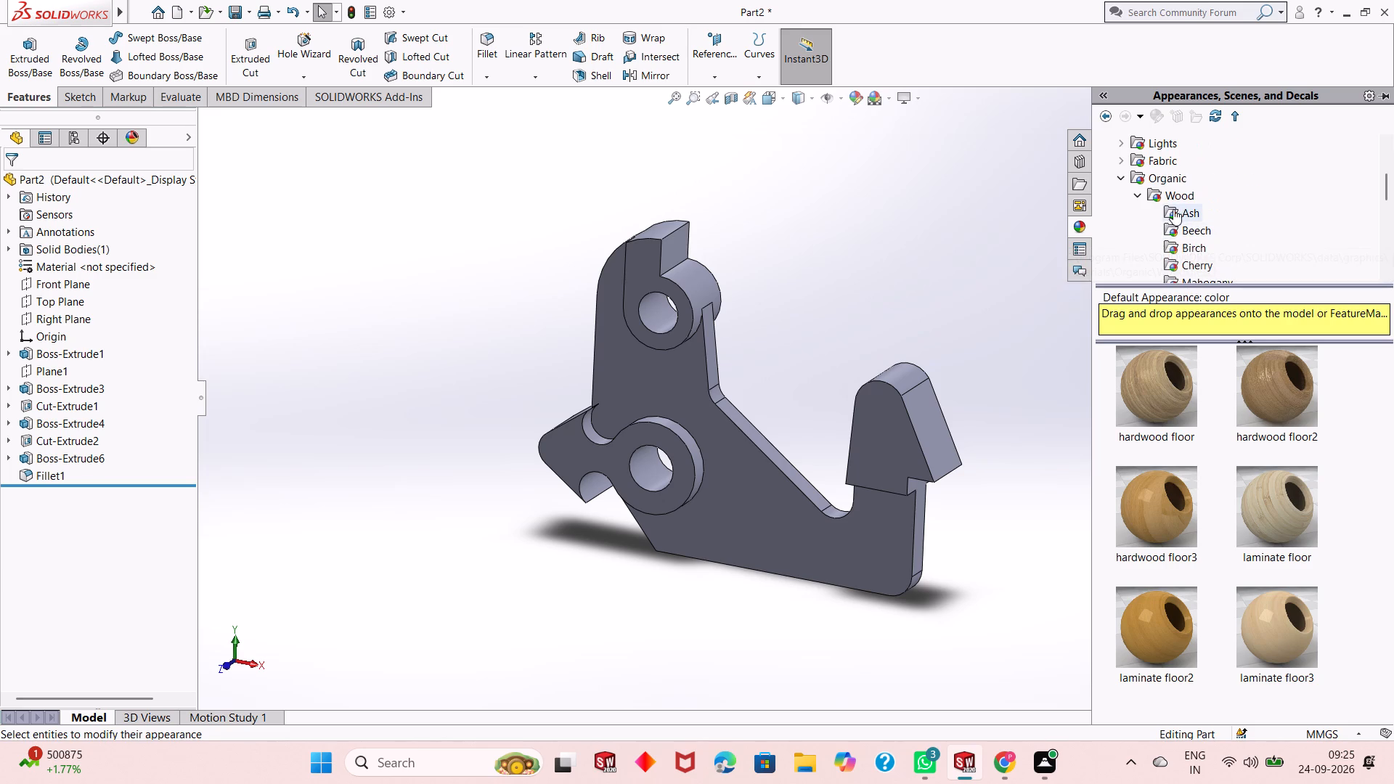
click(1141, 195)
click(1122, 179)
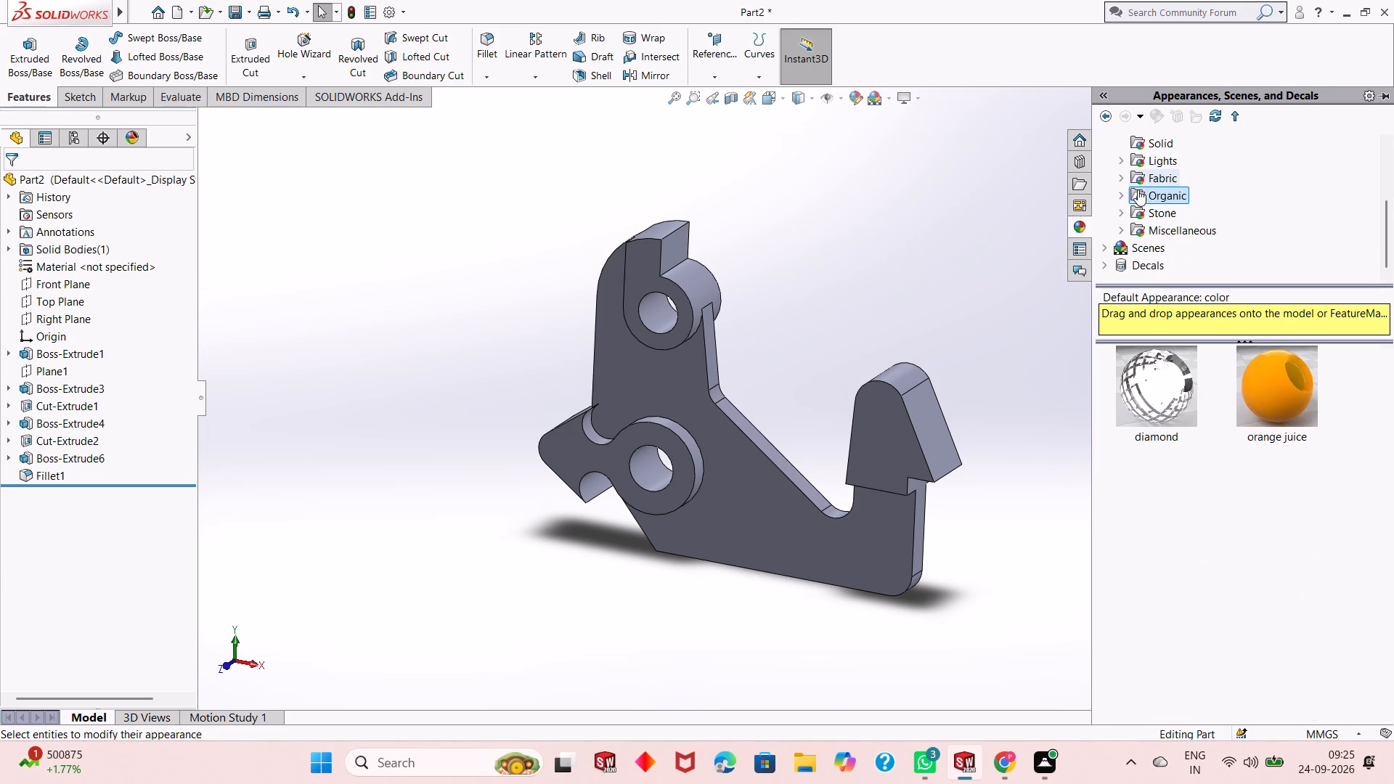
Examine the Stone category's Paving, Stoneware and Brick appearances.
click(1159, 208)
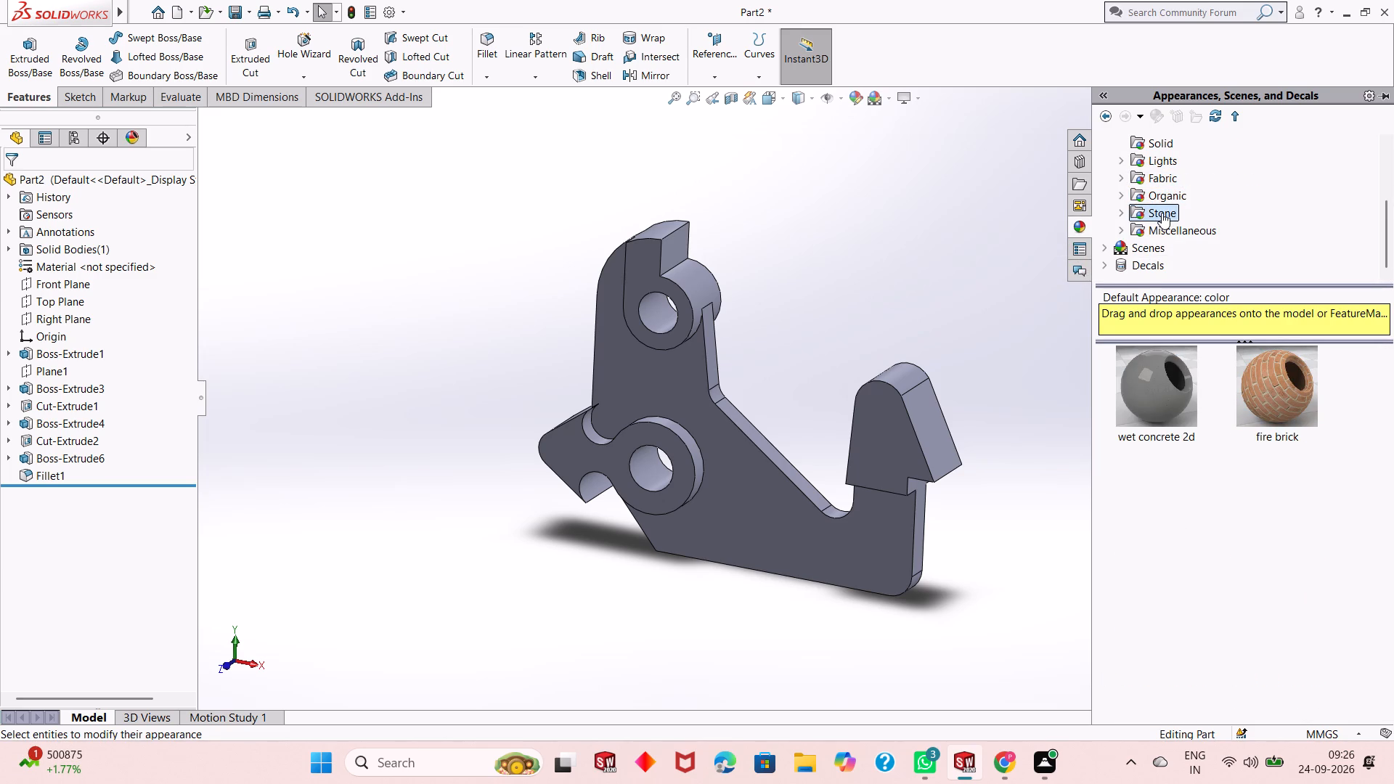
click(1121, 211)
click(1169, 212)
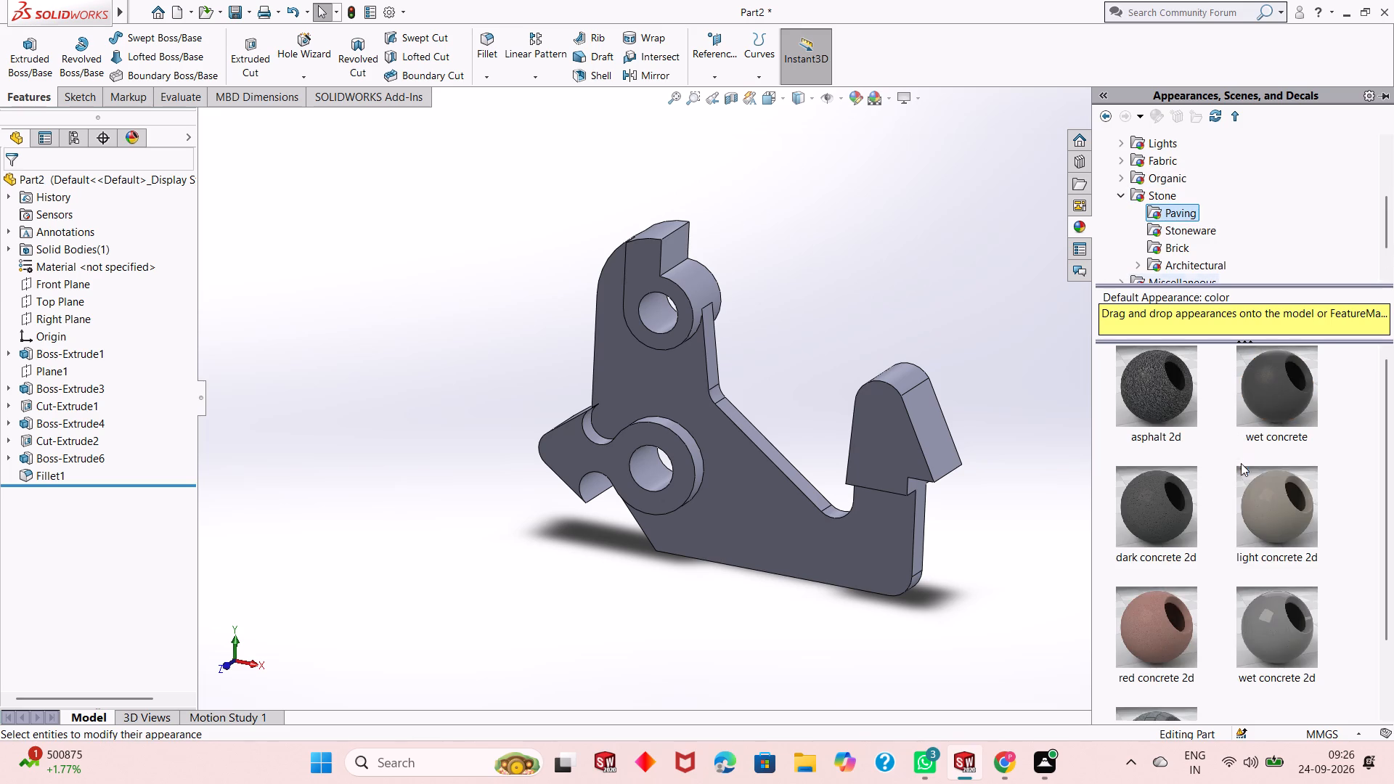
scroll(1241, 463, down, 4)
scroll(1241, 464, up, 2)
click(1211, 234)
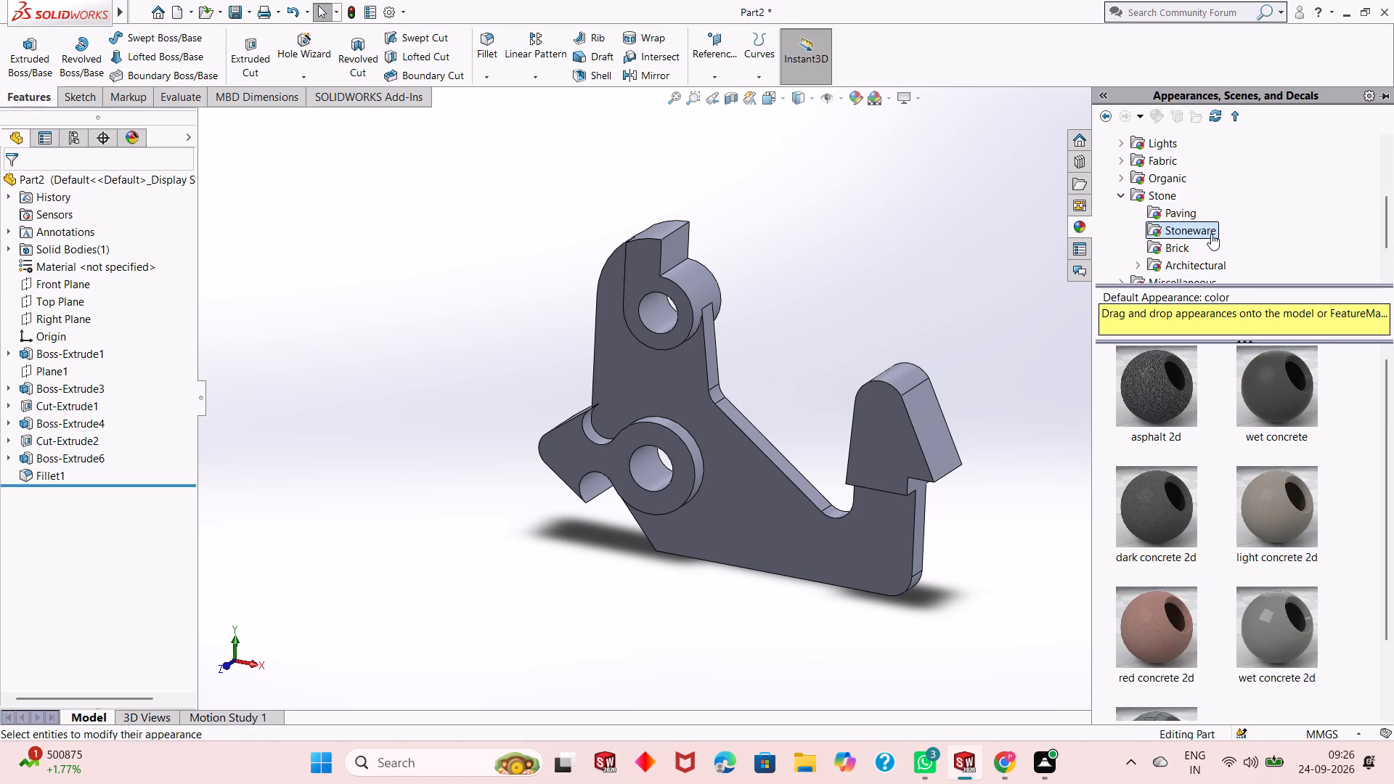
click(1180, 247)
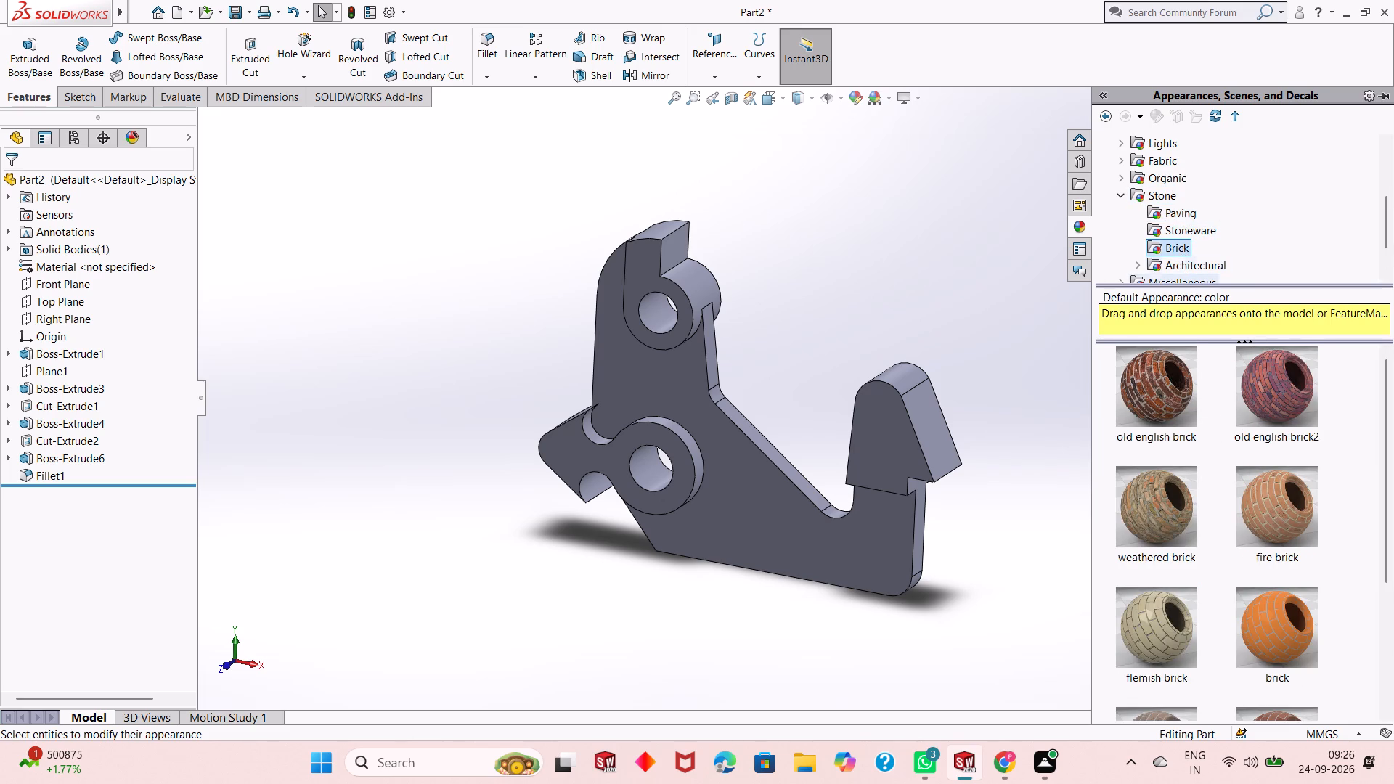
scroll(1197, 391, down, 3)
scroll(1197, 393, up, 2)
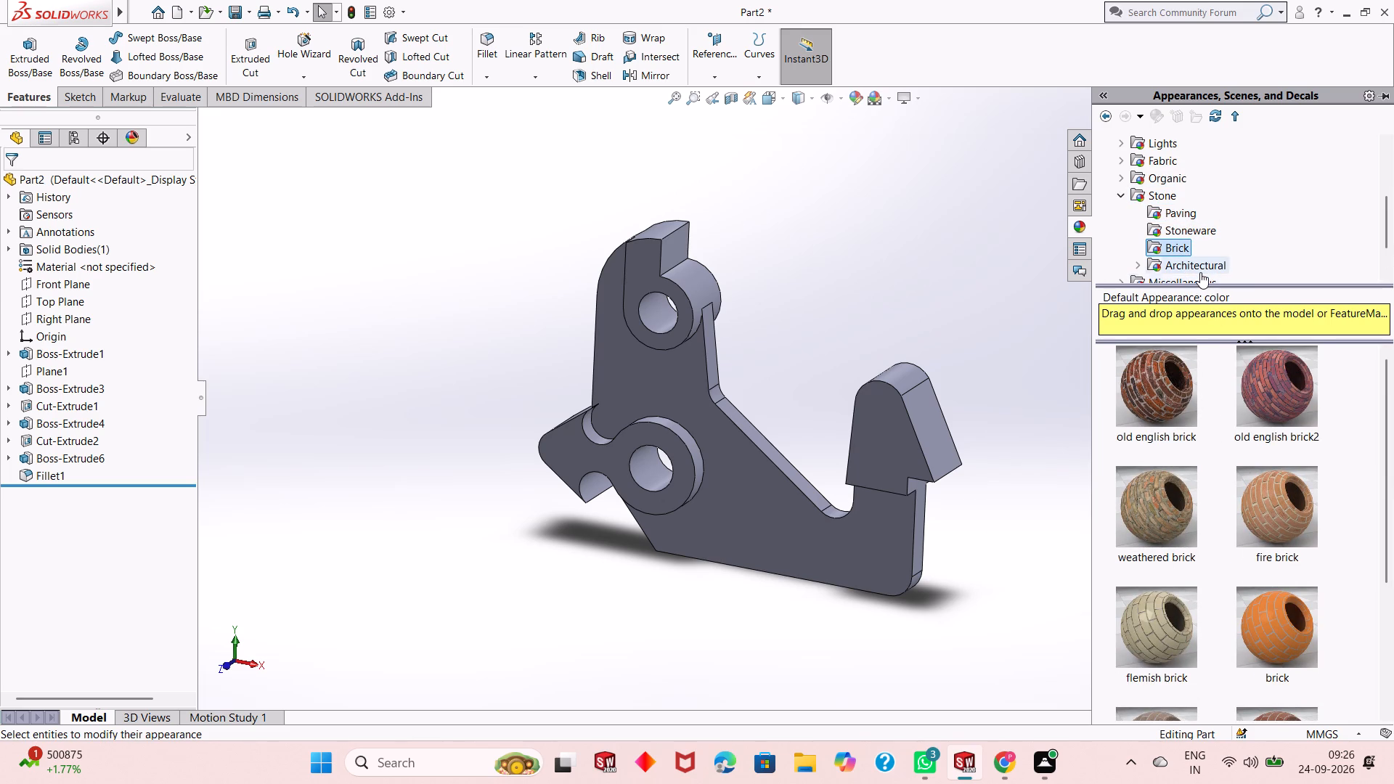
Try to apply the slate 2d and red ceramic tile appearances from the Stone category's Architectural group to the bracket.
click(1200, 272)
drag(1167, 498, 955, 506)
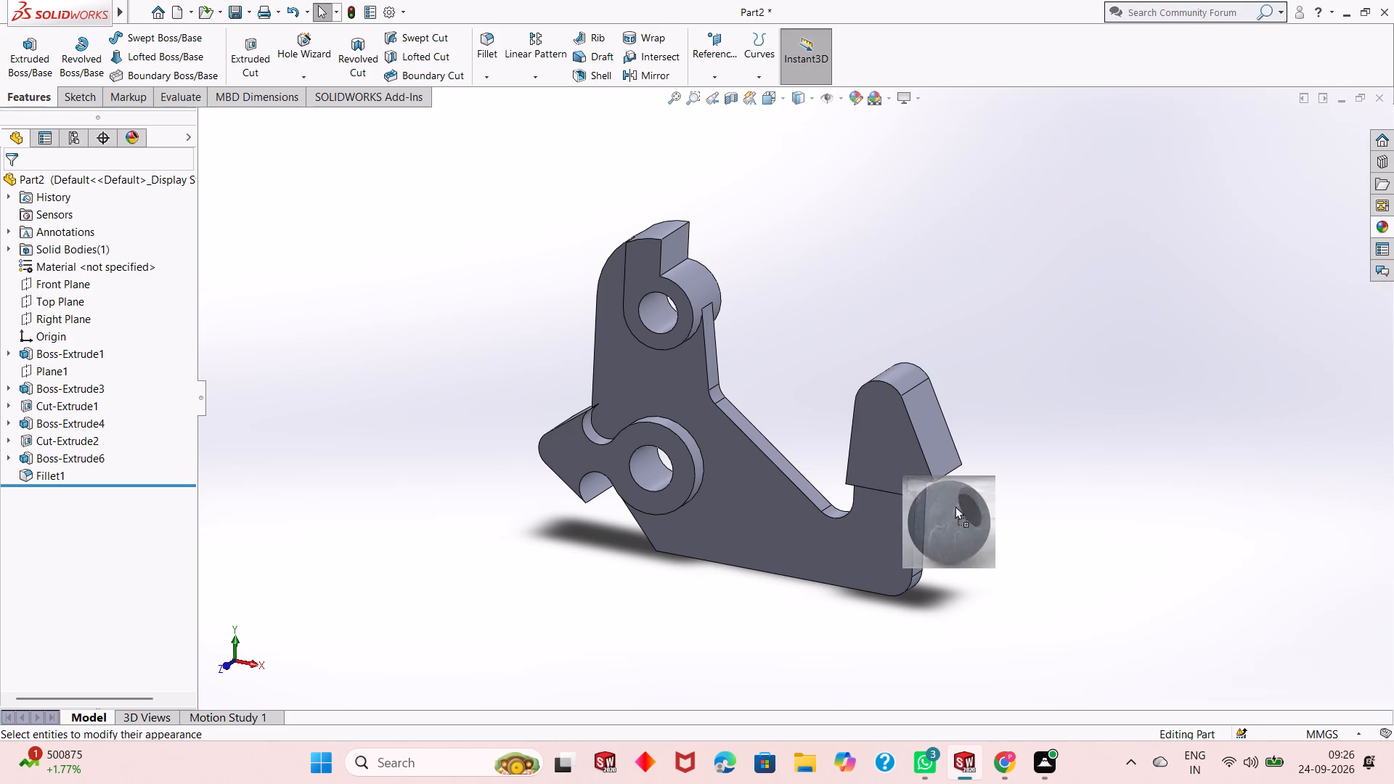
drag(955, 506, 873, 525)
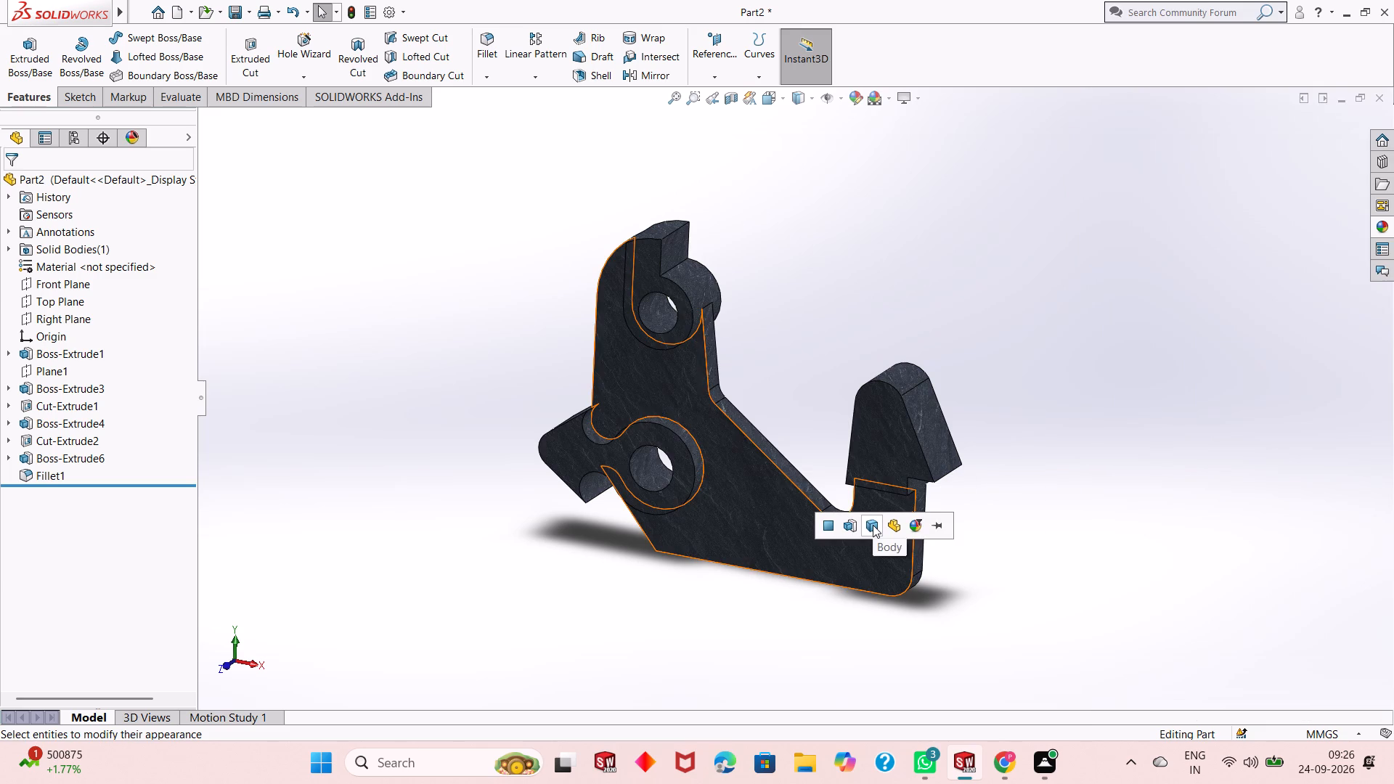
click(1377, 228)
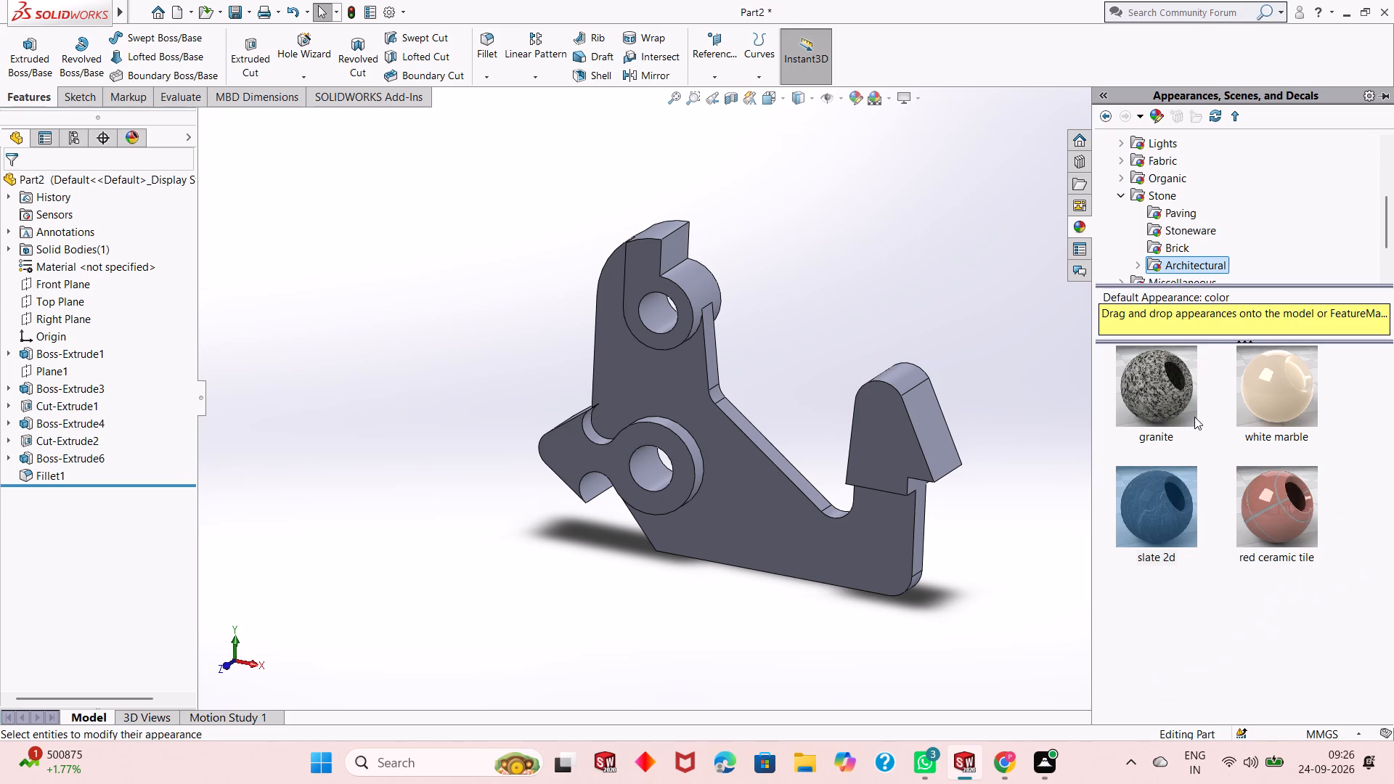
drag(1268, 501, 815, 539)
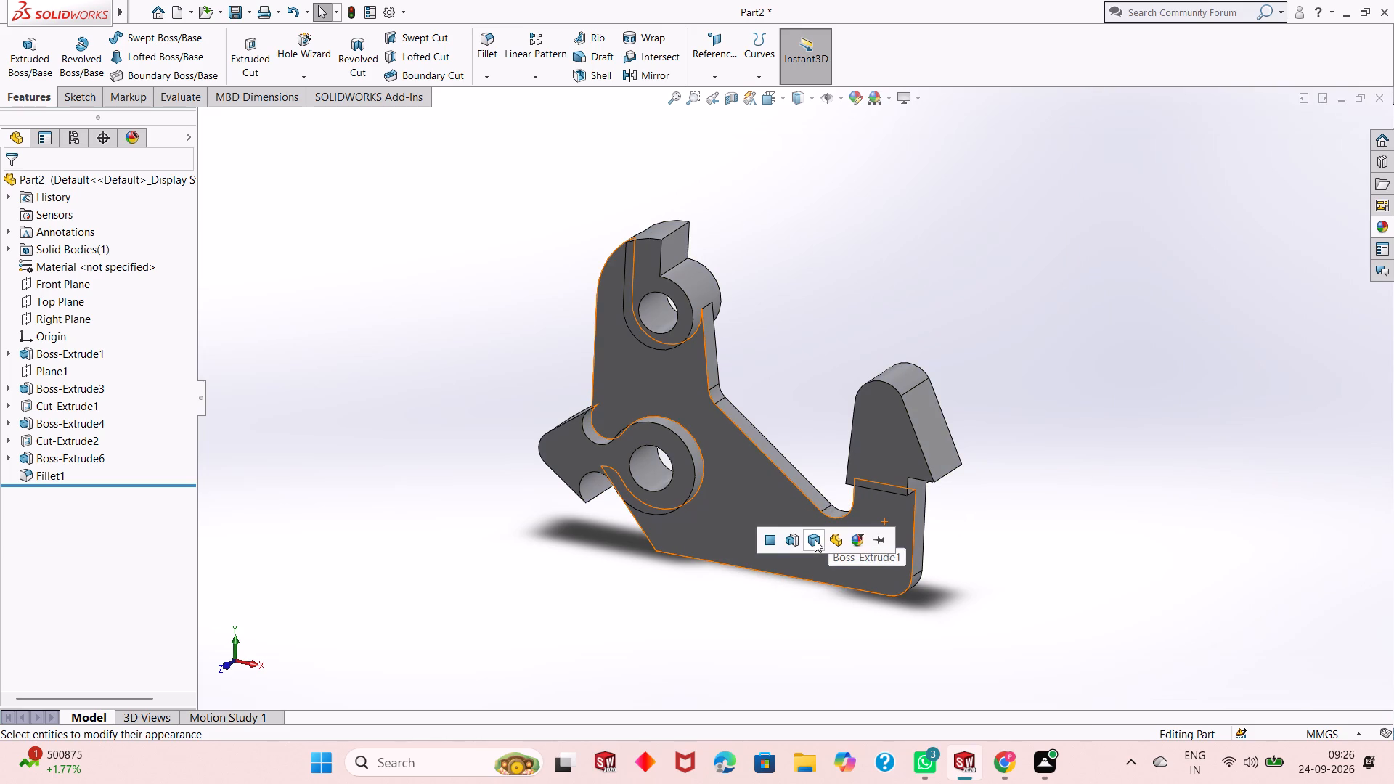
Examine the Miscellaneous category's 3D Textures, Studio Materials, Pattern and RealView Only Appearances groups.
click(1375, 224)
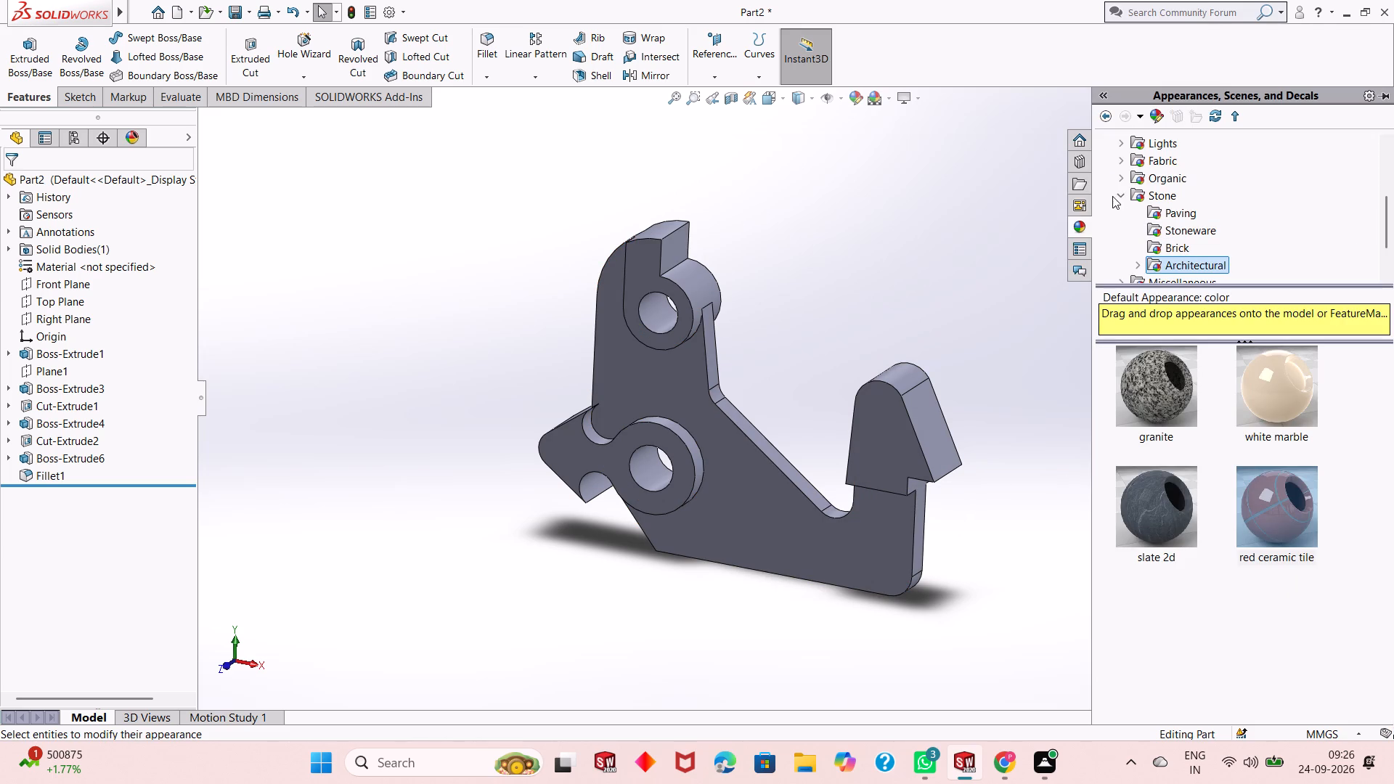
click(1119, 197)
click(1165, 231)
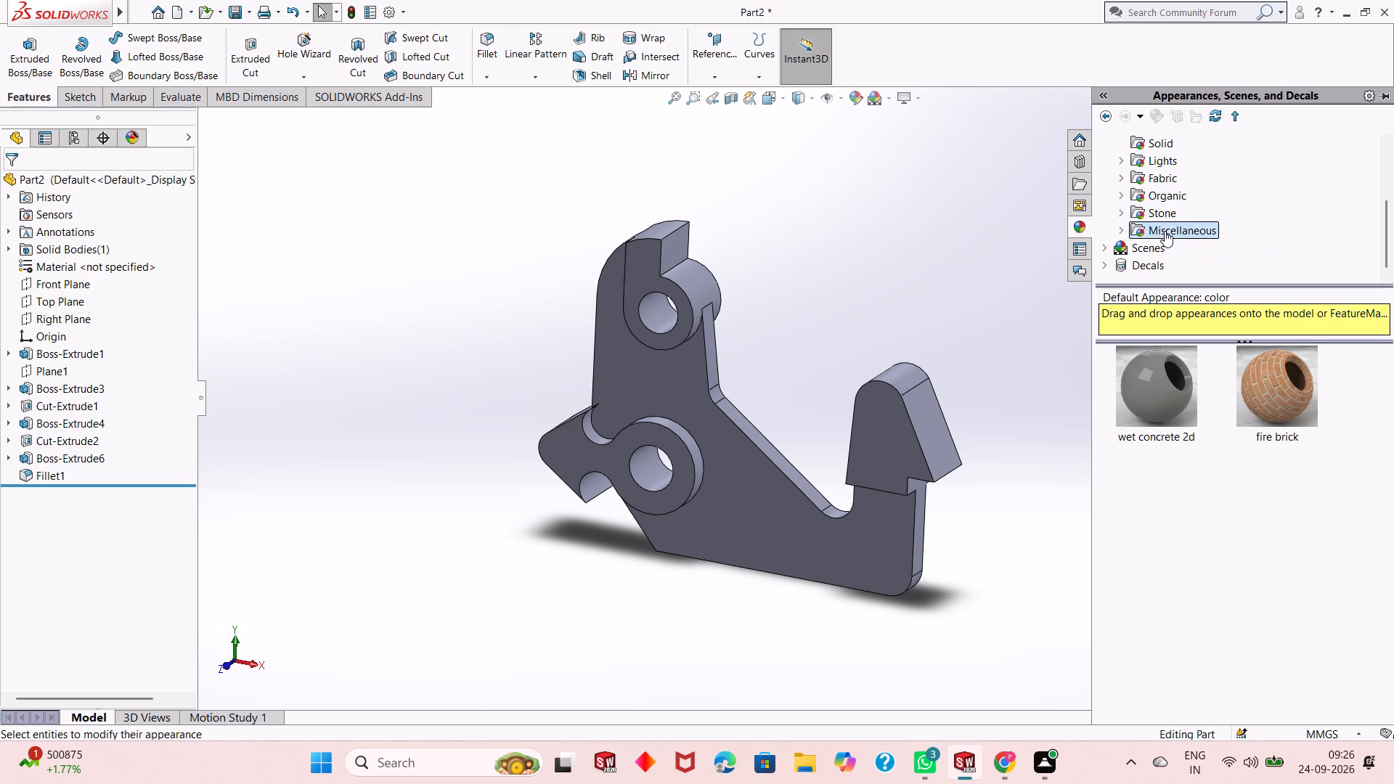
click(1126, 227)
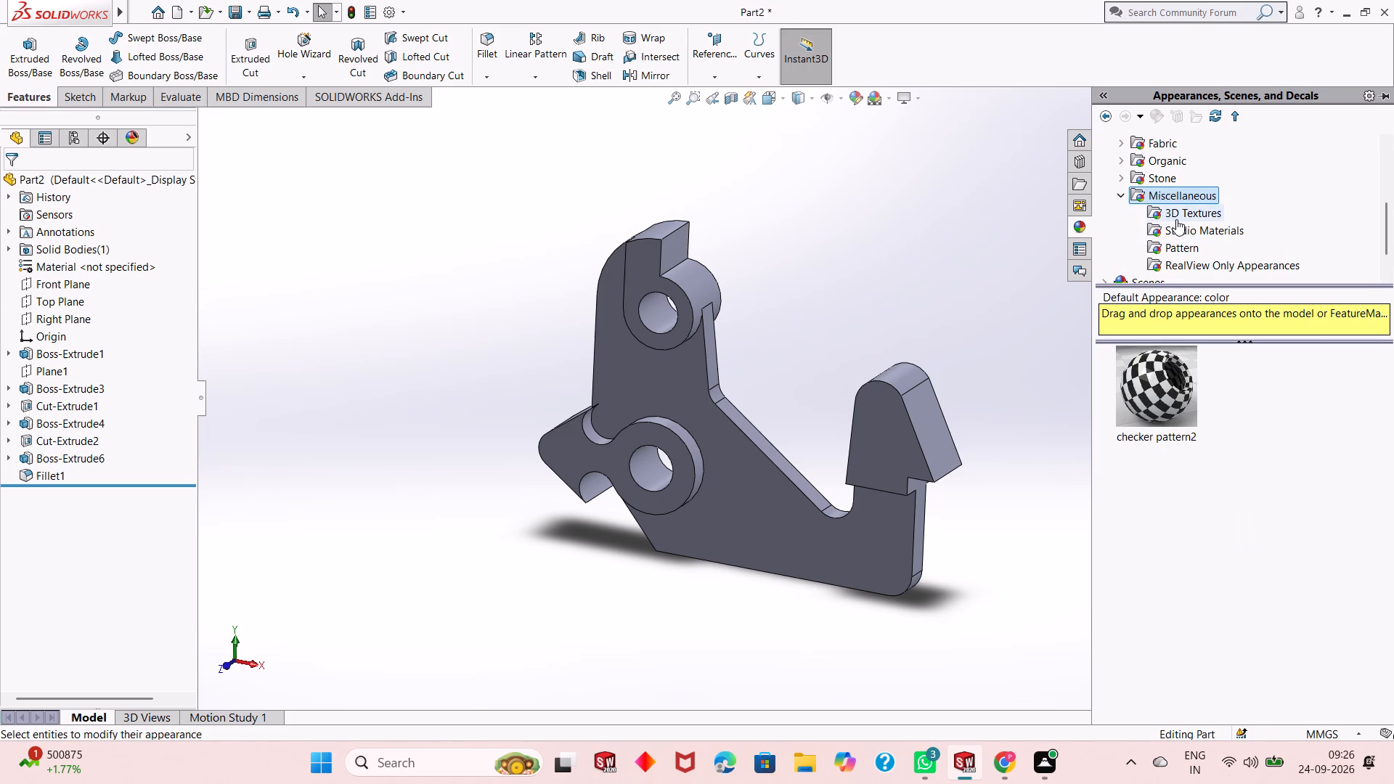
click(1176, 218)
click(1186, 231)
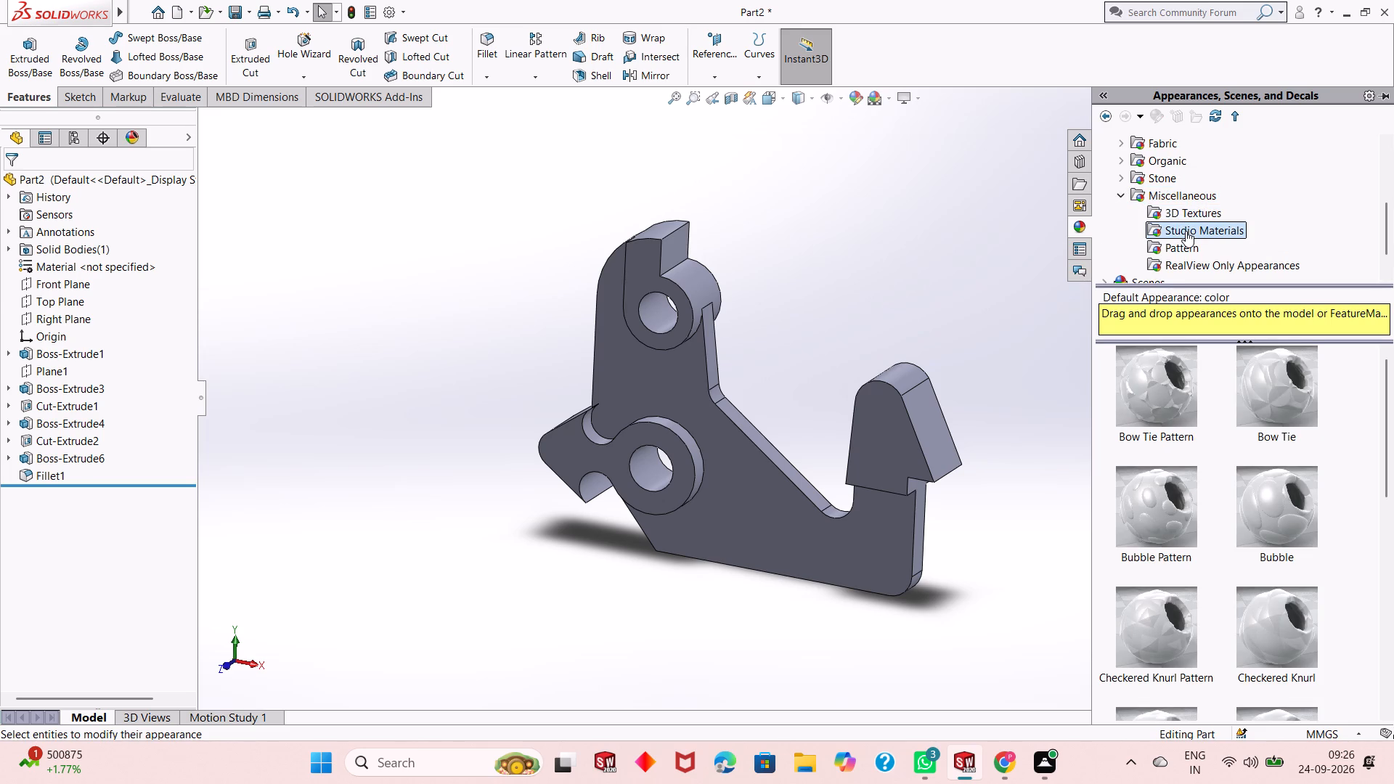
click(1186, 242)
click(1183, 268)
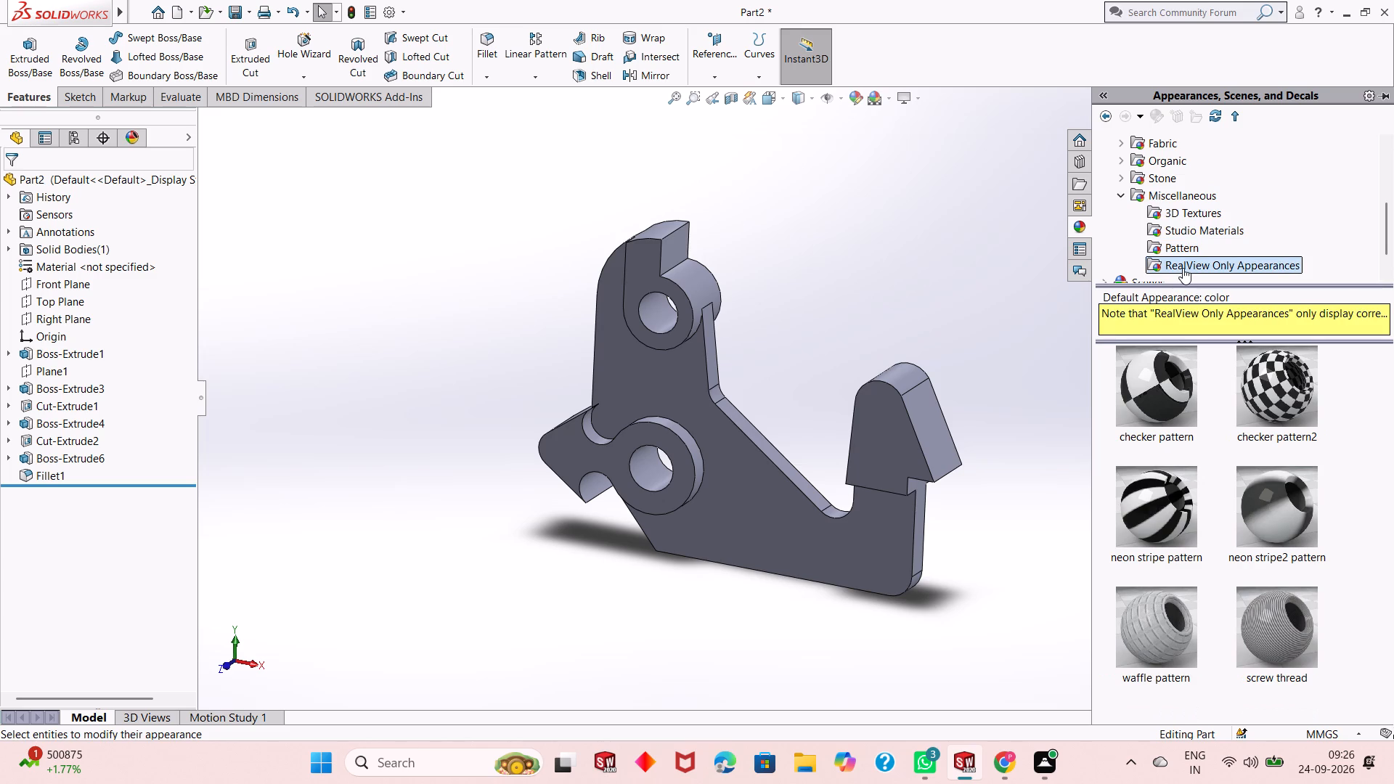
click(995, 184)
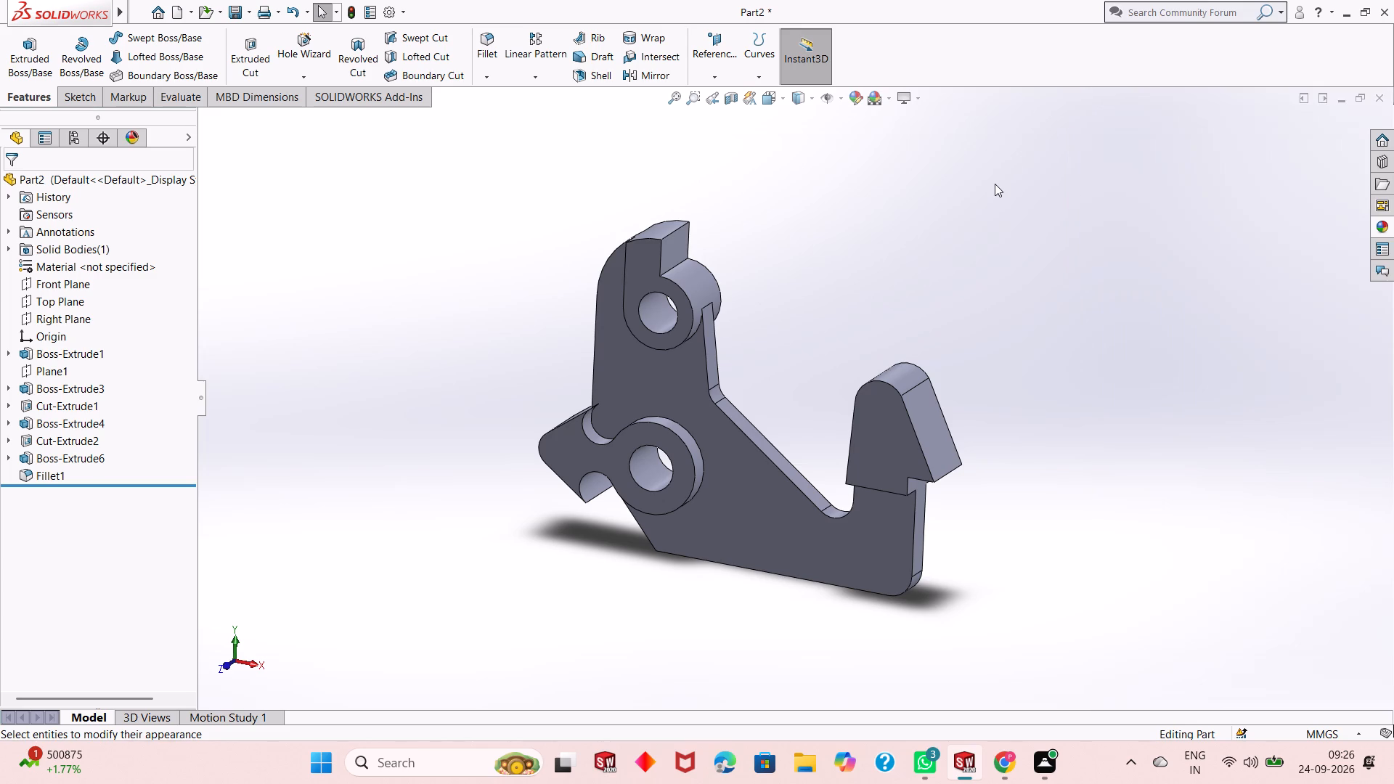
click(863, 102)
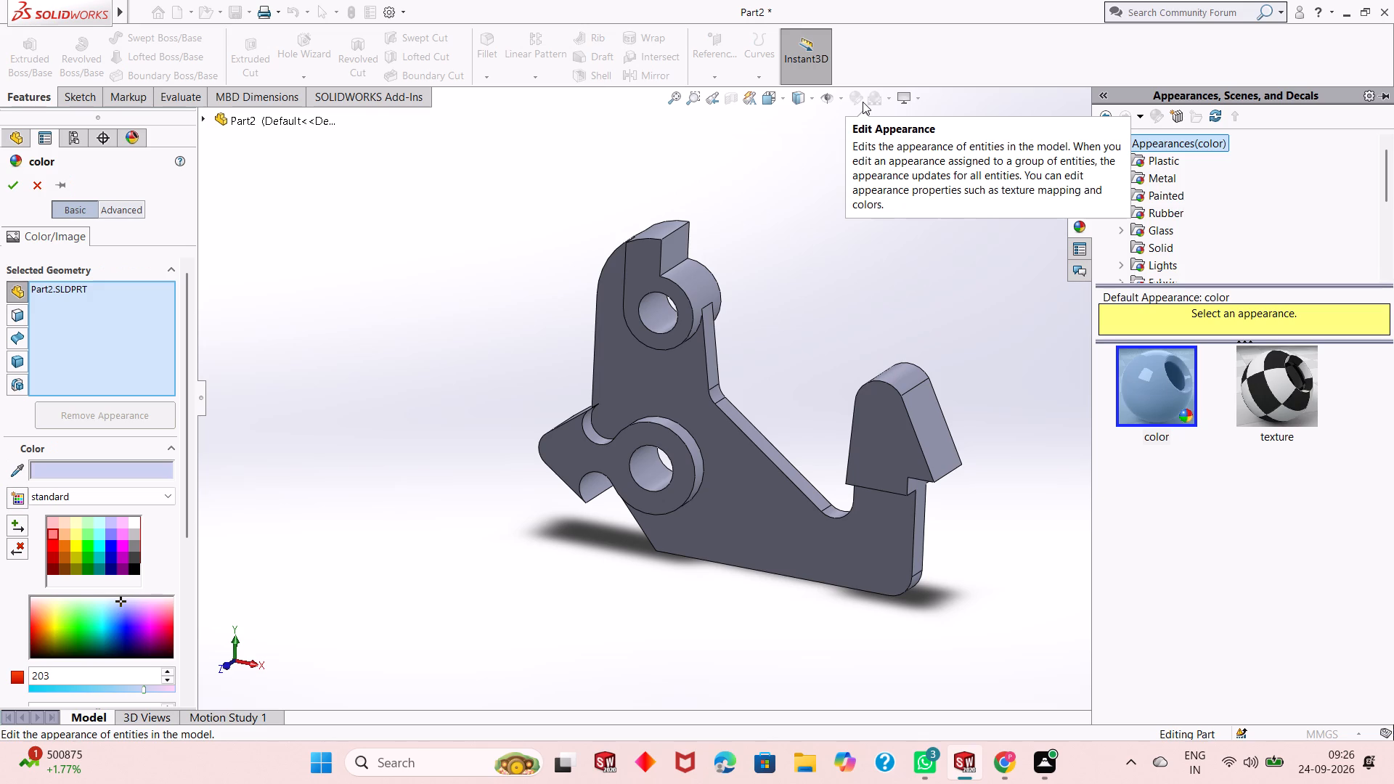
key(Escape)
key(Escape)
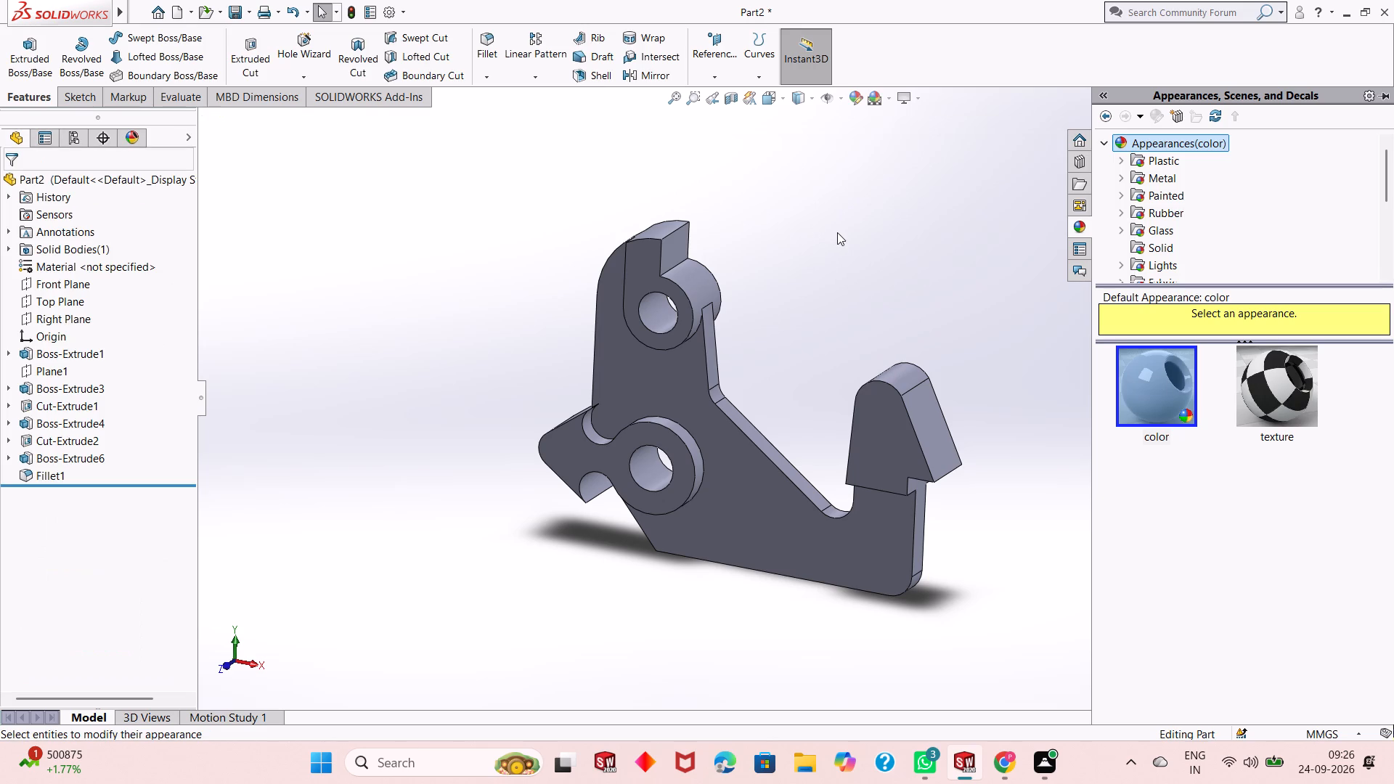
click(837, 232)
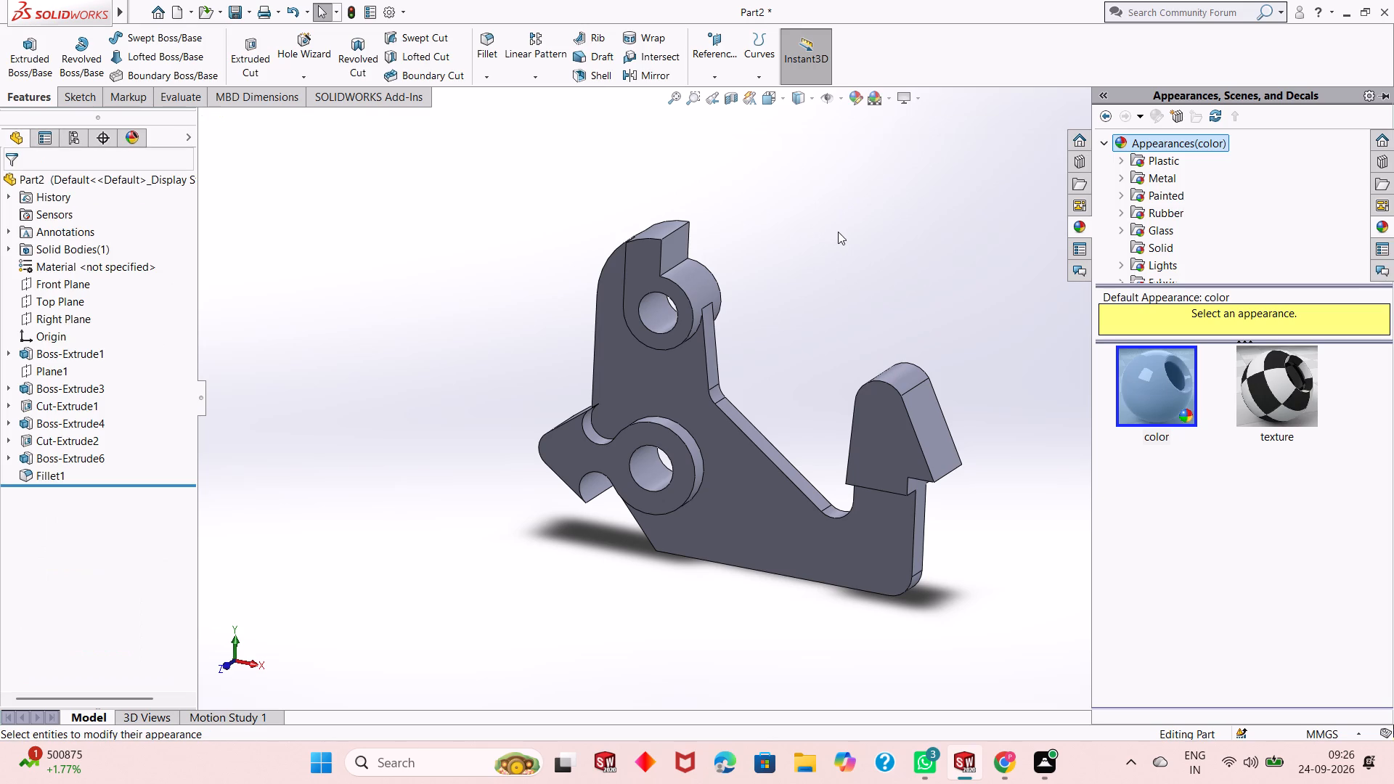
Select the base plate's front face together with its sloped, notch, top and outer side faces and the corner fillet face.
click(679, 390)
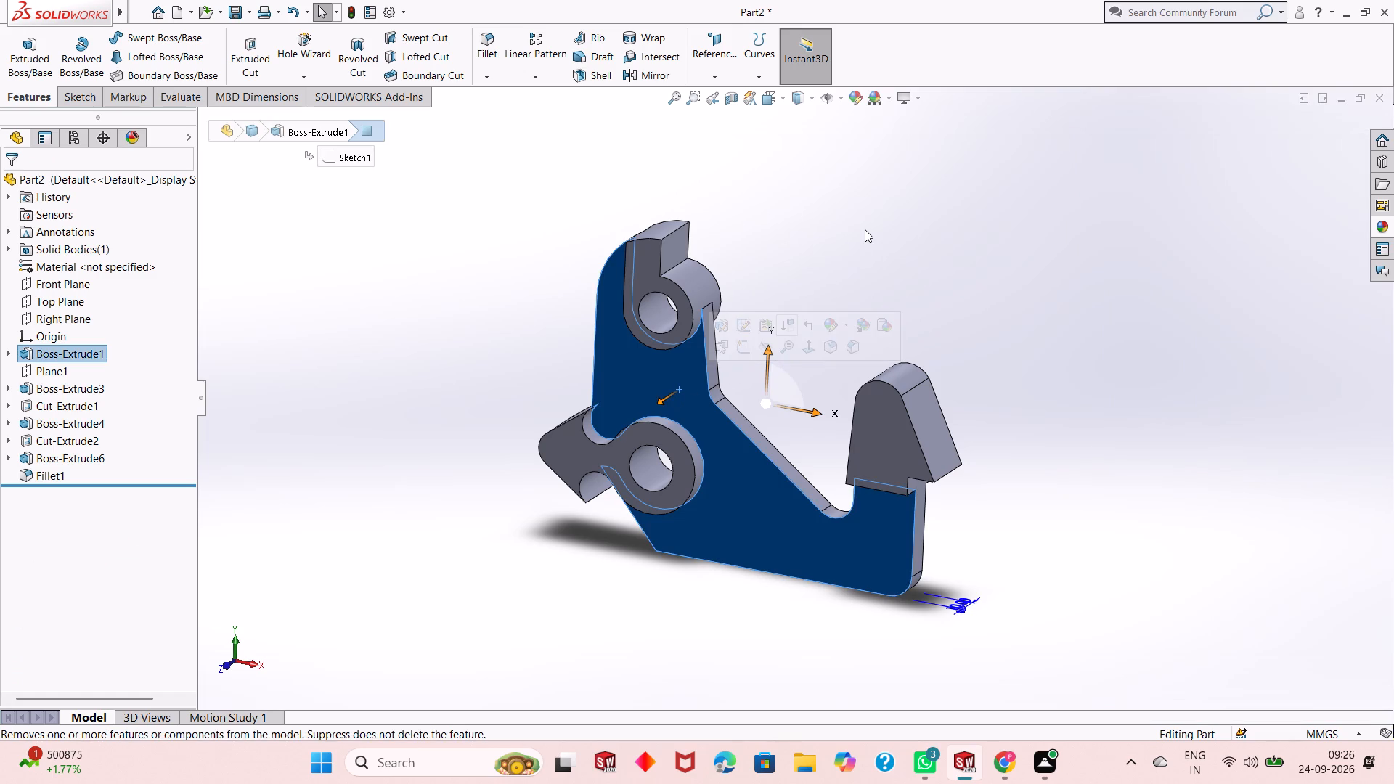
ctrl+click(770, 449)
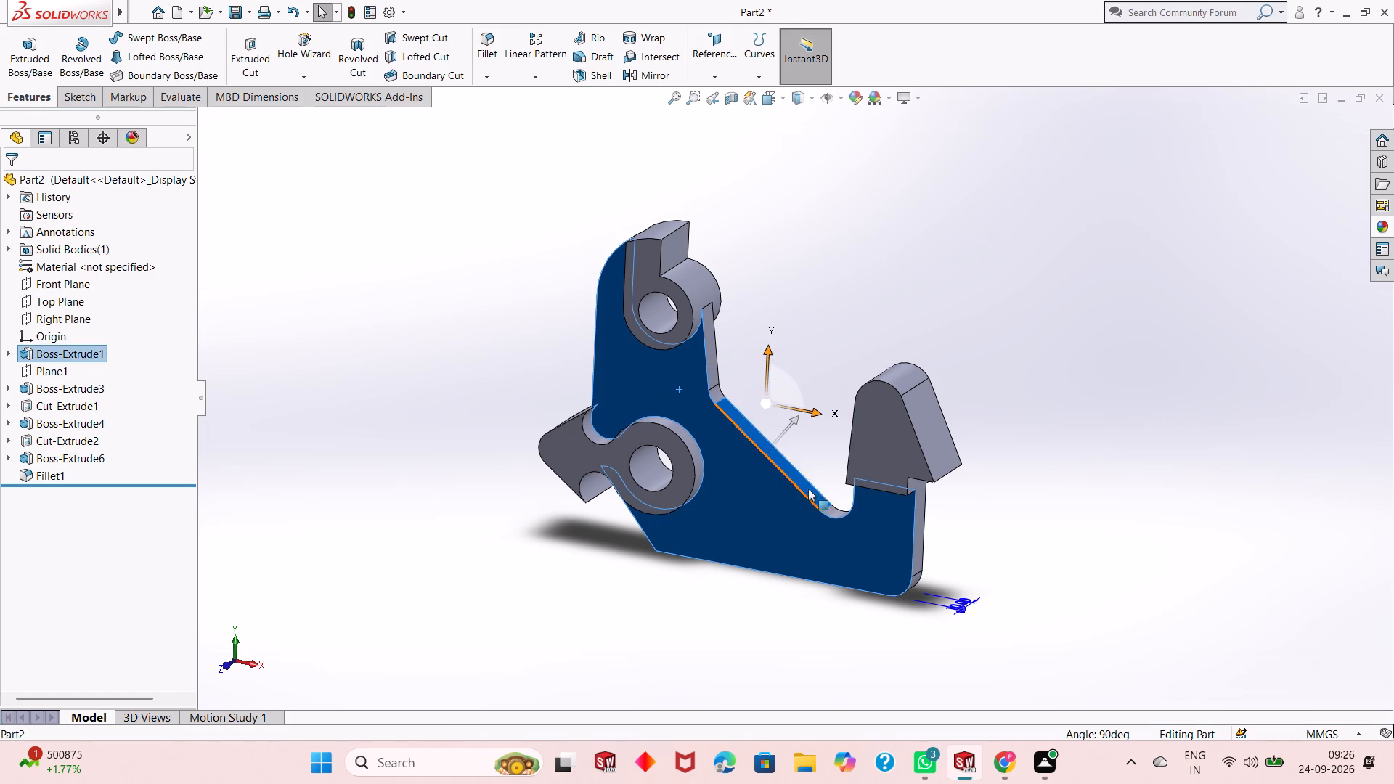
ctrl+click(835, 512)
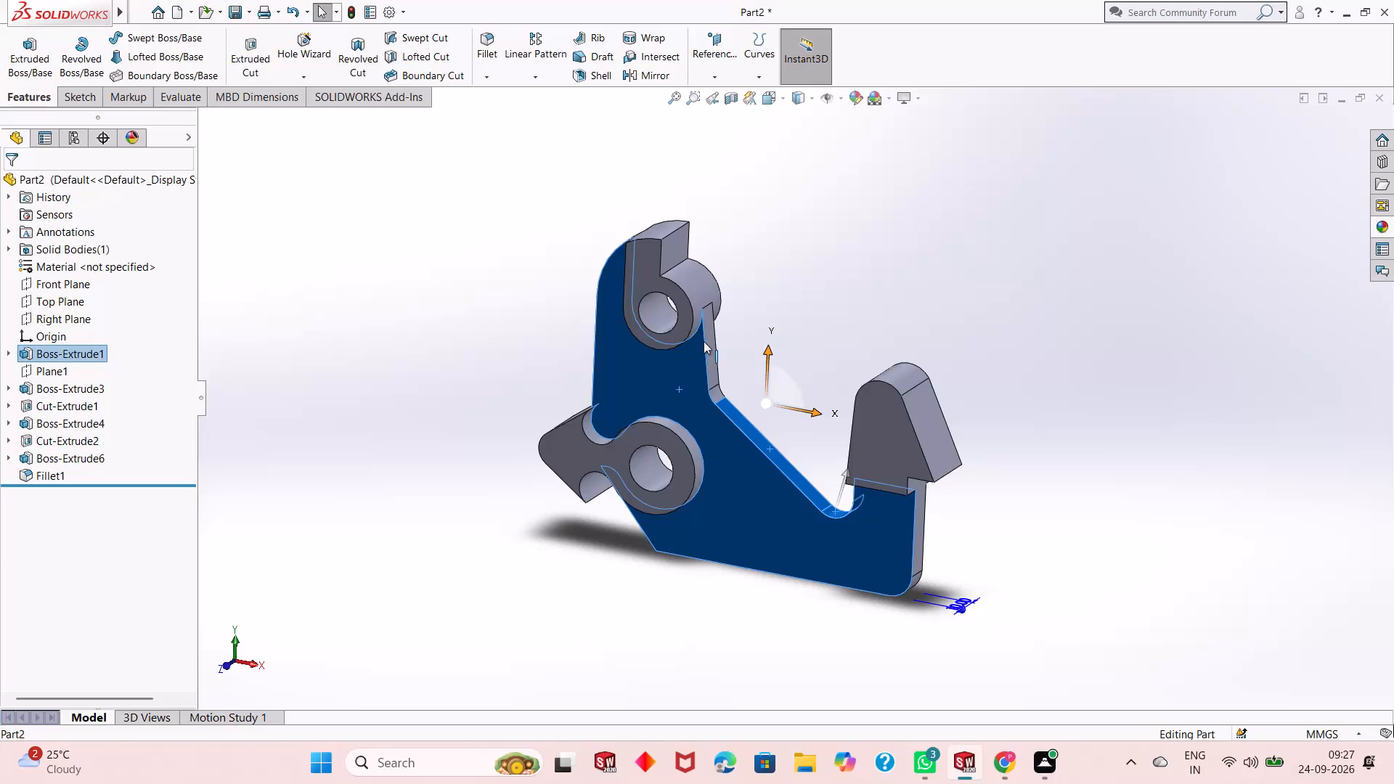
ctrl+click(709, 356)
ctrl+click(719, 394)
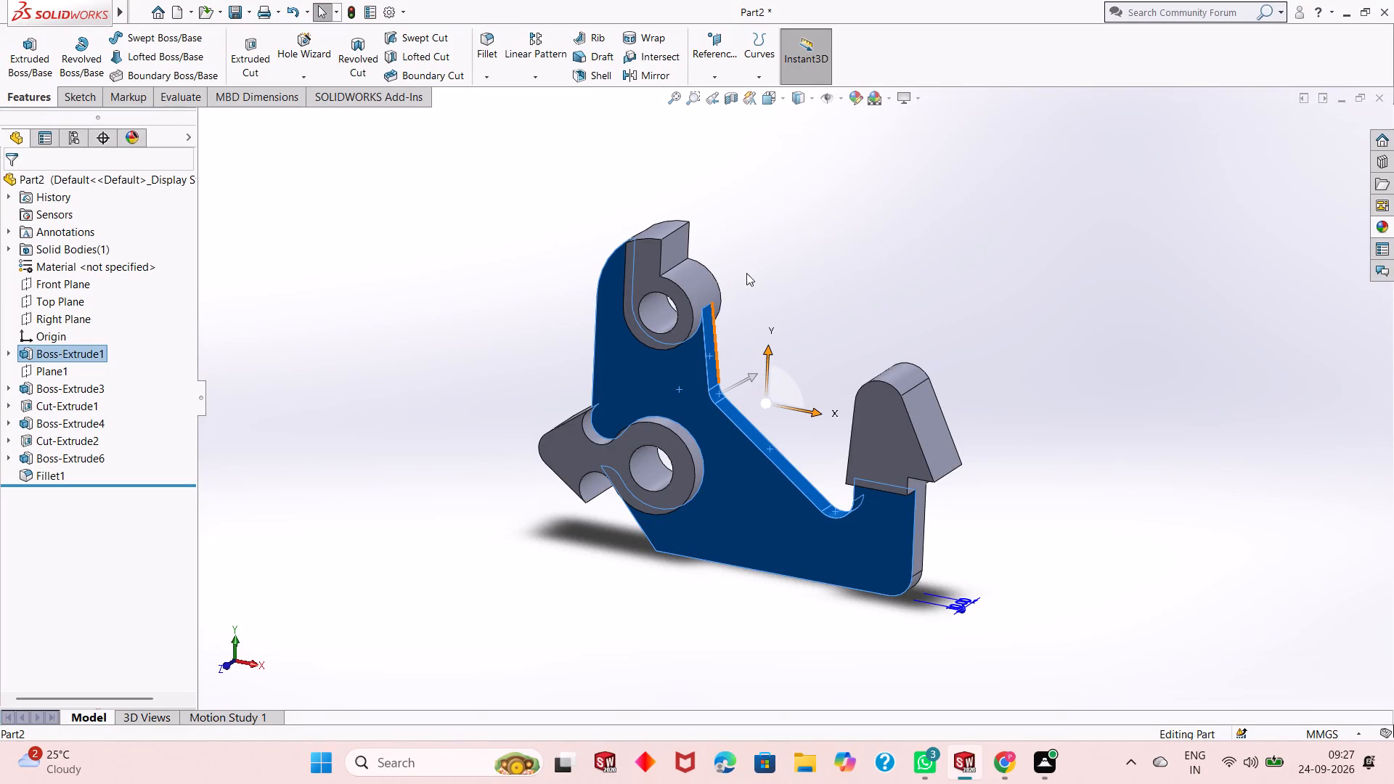
ctrl+click(665, 232)
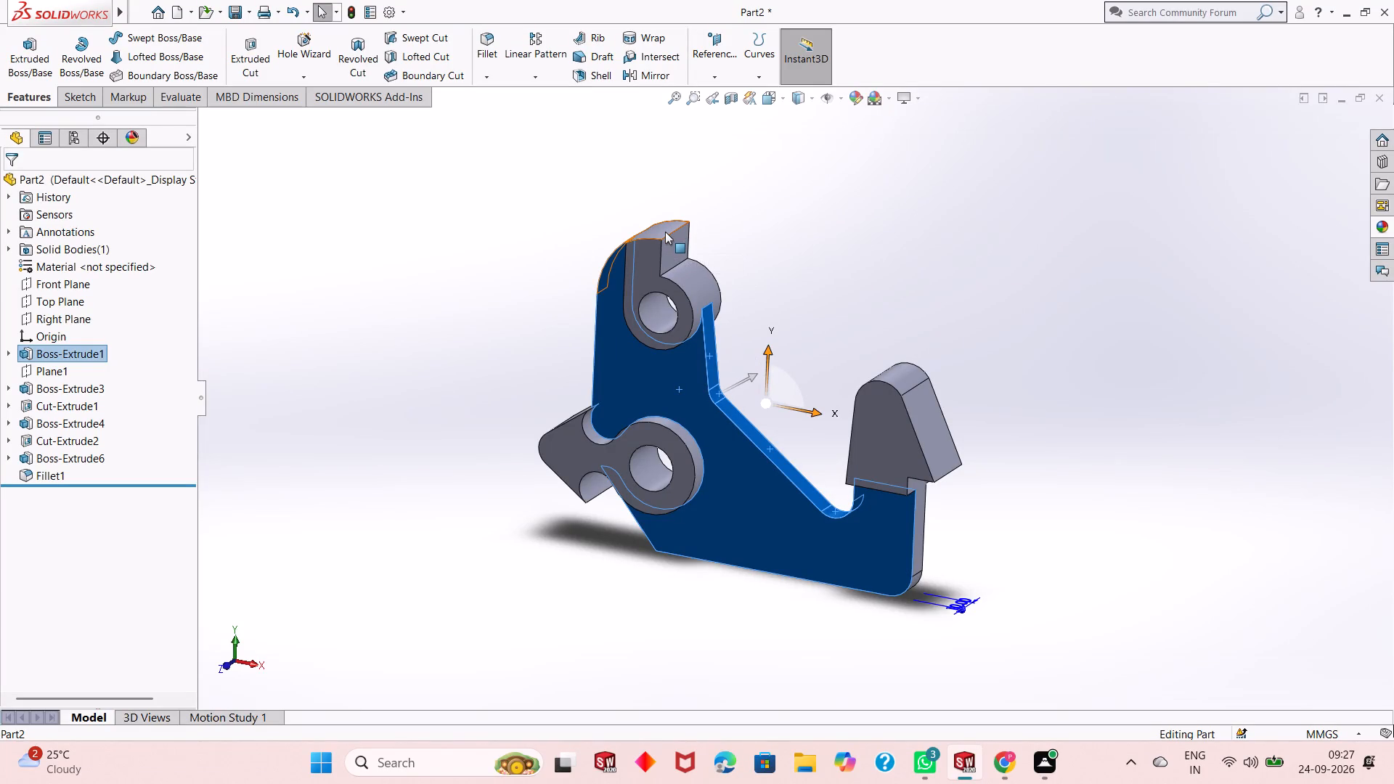
ctrl+click(919, 558)
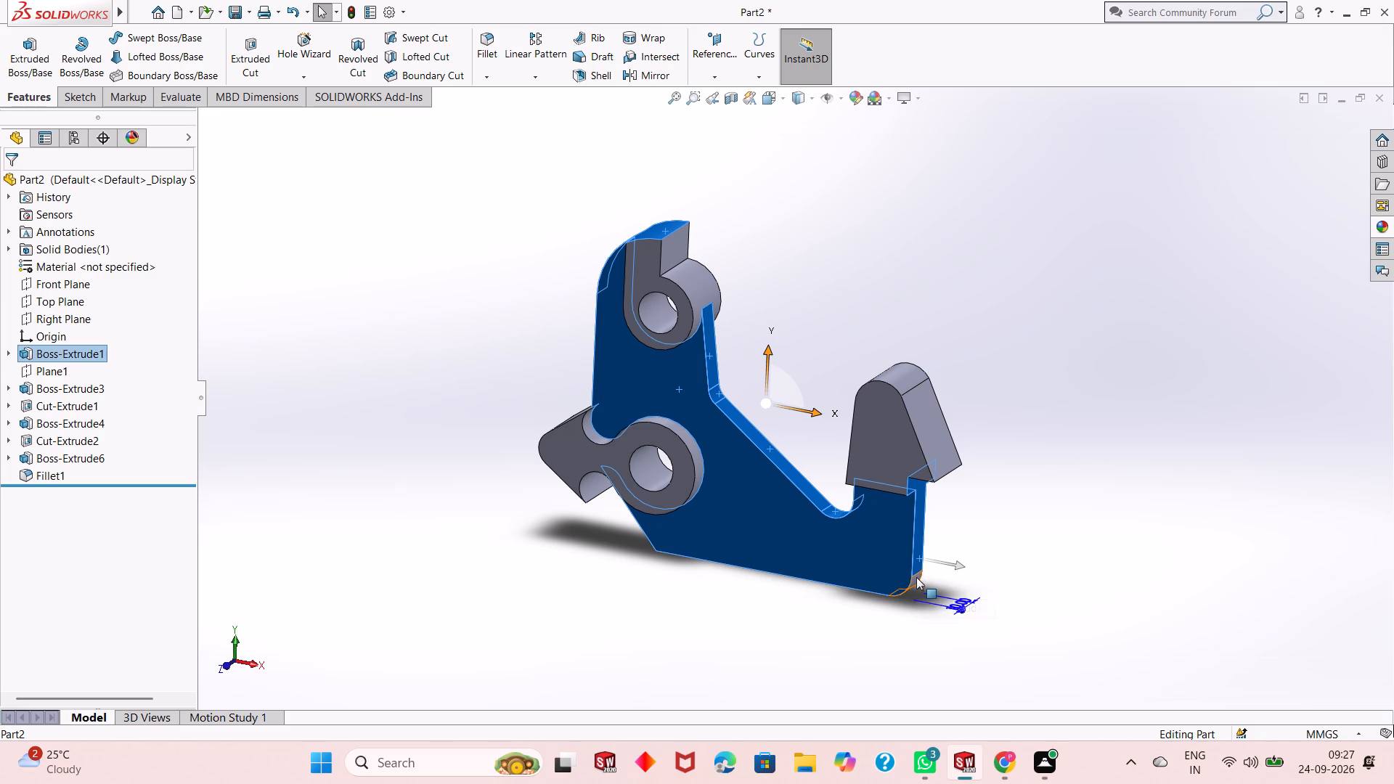
ctrl+click(916, 577)
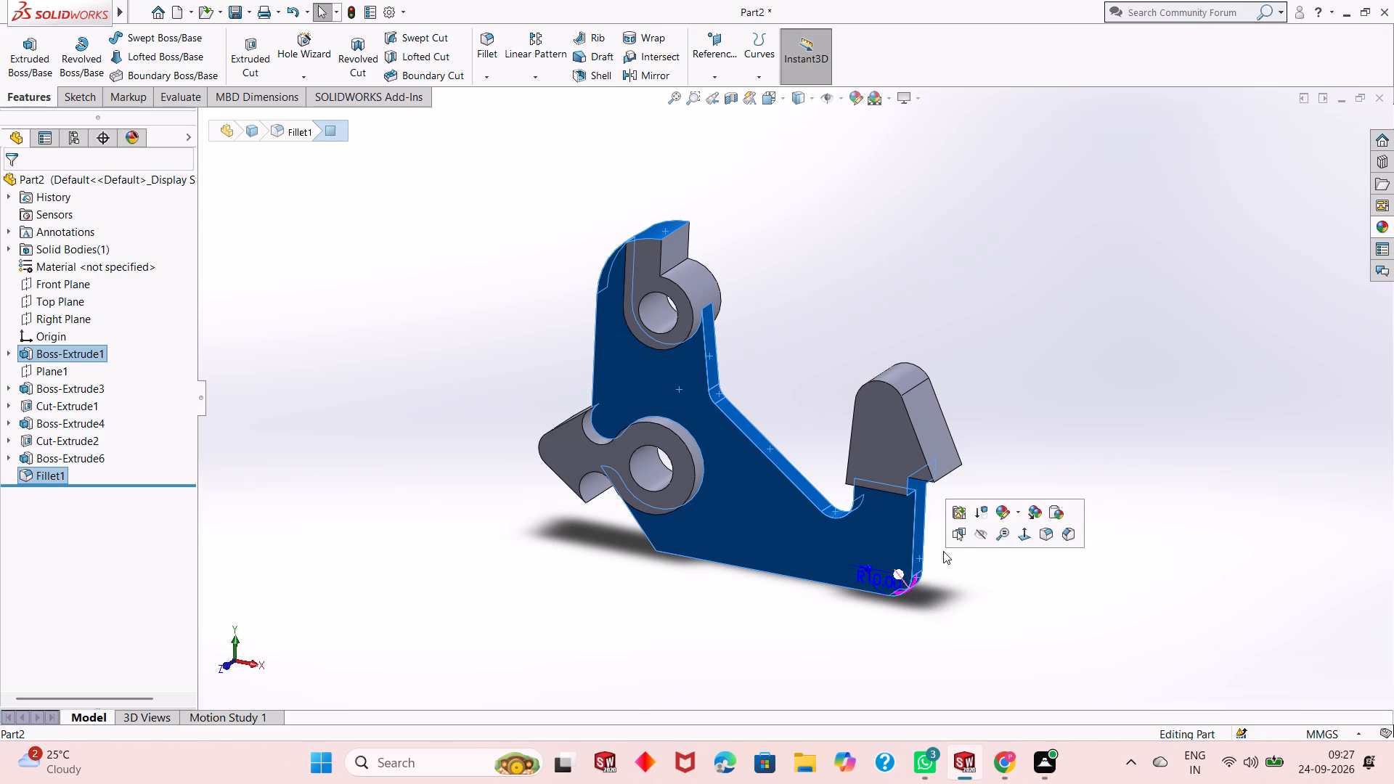
Add the plate's bottom and angled lower faces, straight back side face and inner notch face under the barbed head to the selection.
middle_drag(703, 528, 836, 420)
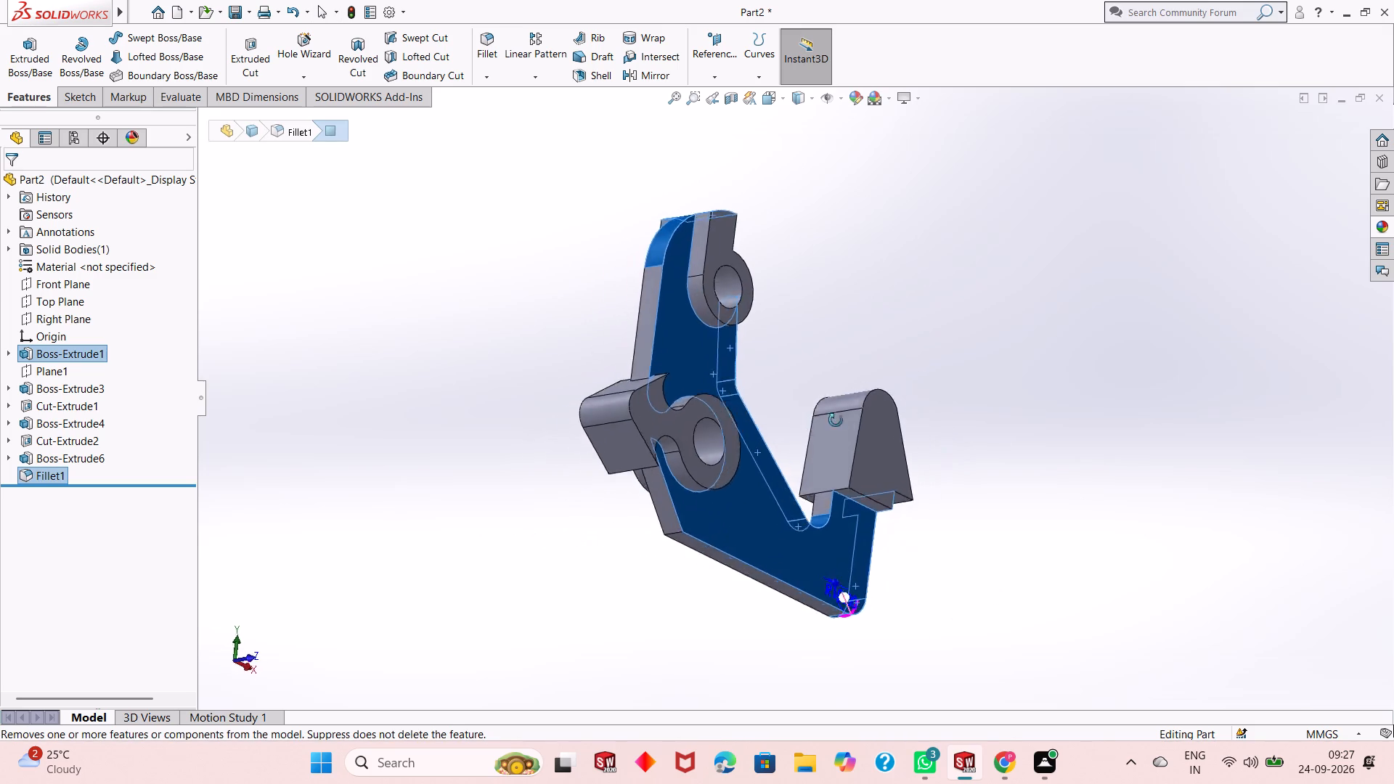
middle_drag(836, 420, 877, 369)
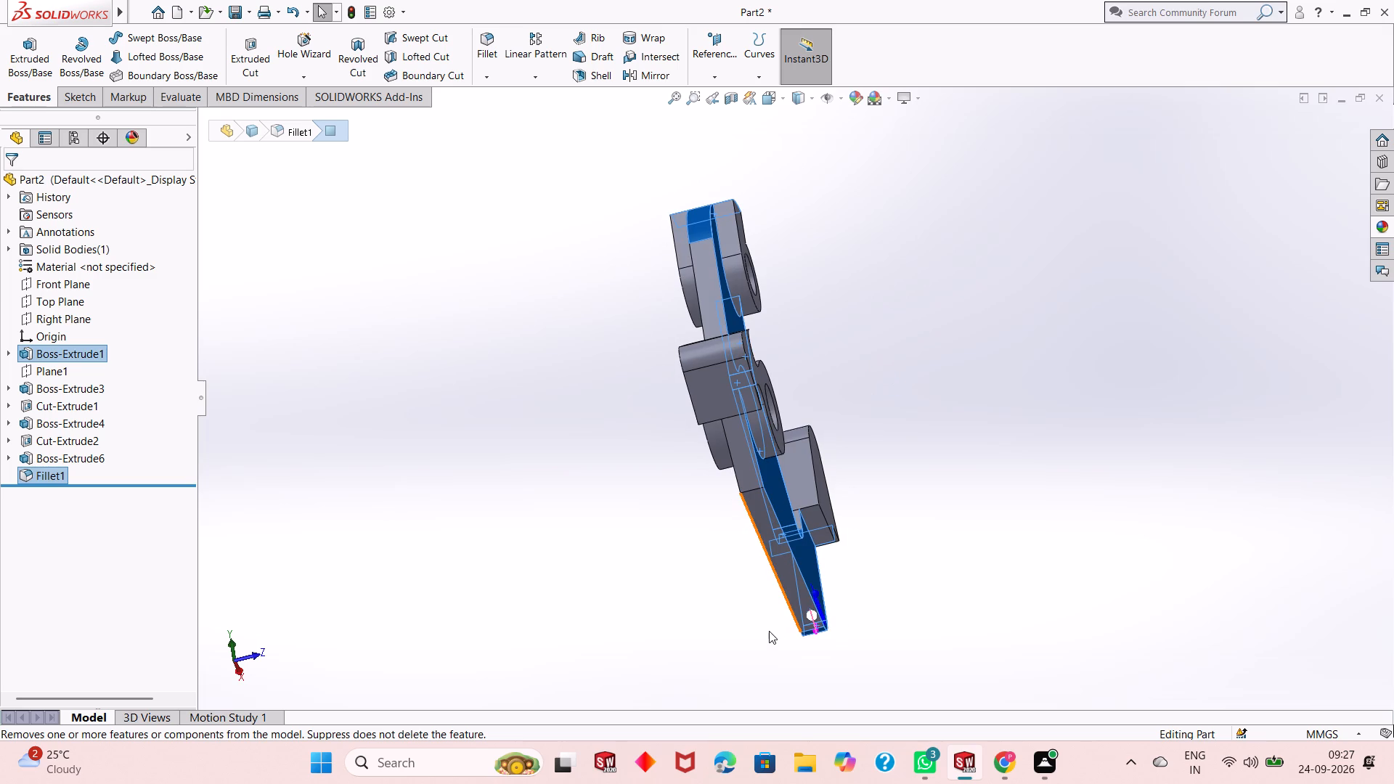
ctrl+click(788, 568)
ctrl+click(751, 473)
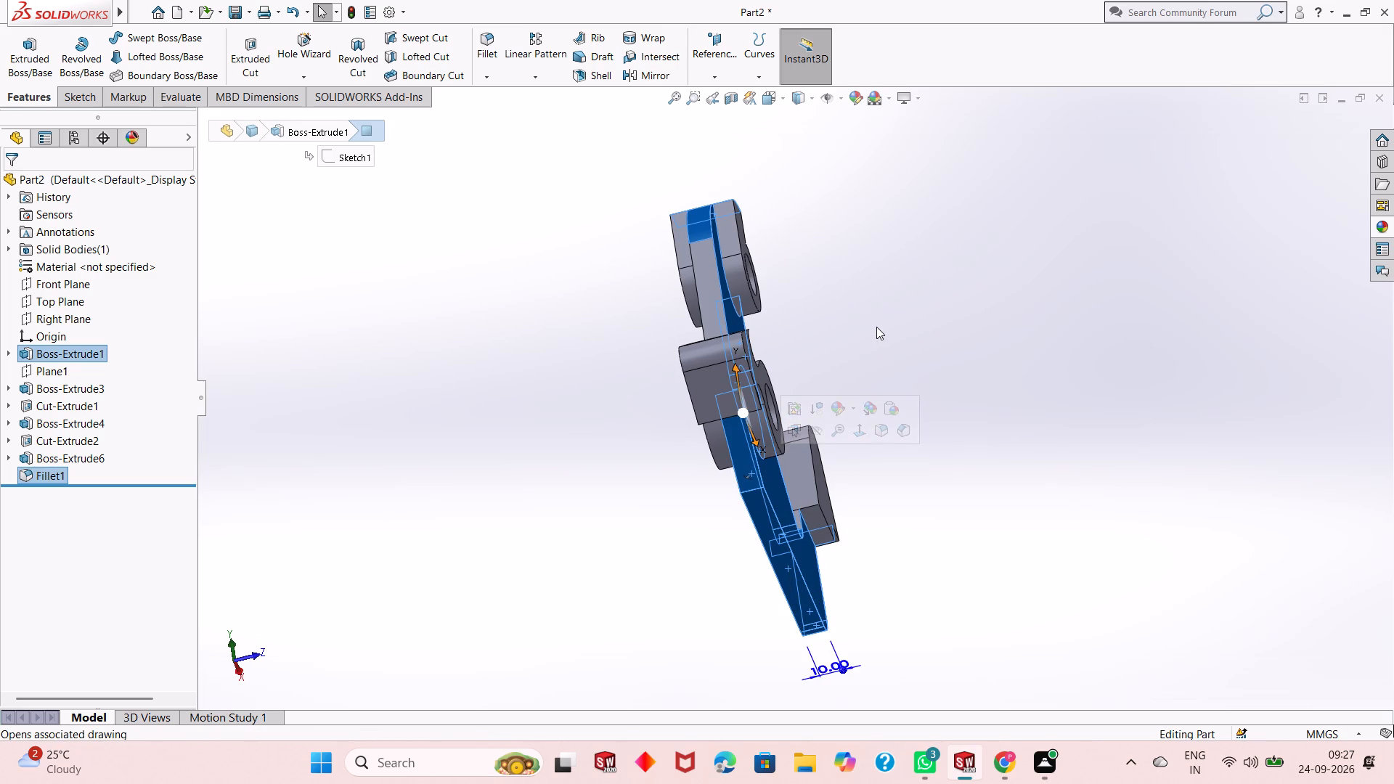
scroll(877, 326, up, 1)
middle_drag(881, 326, 883, 345)
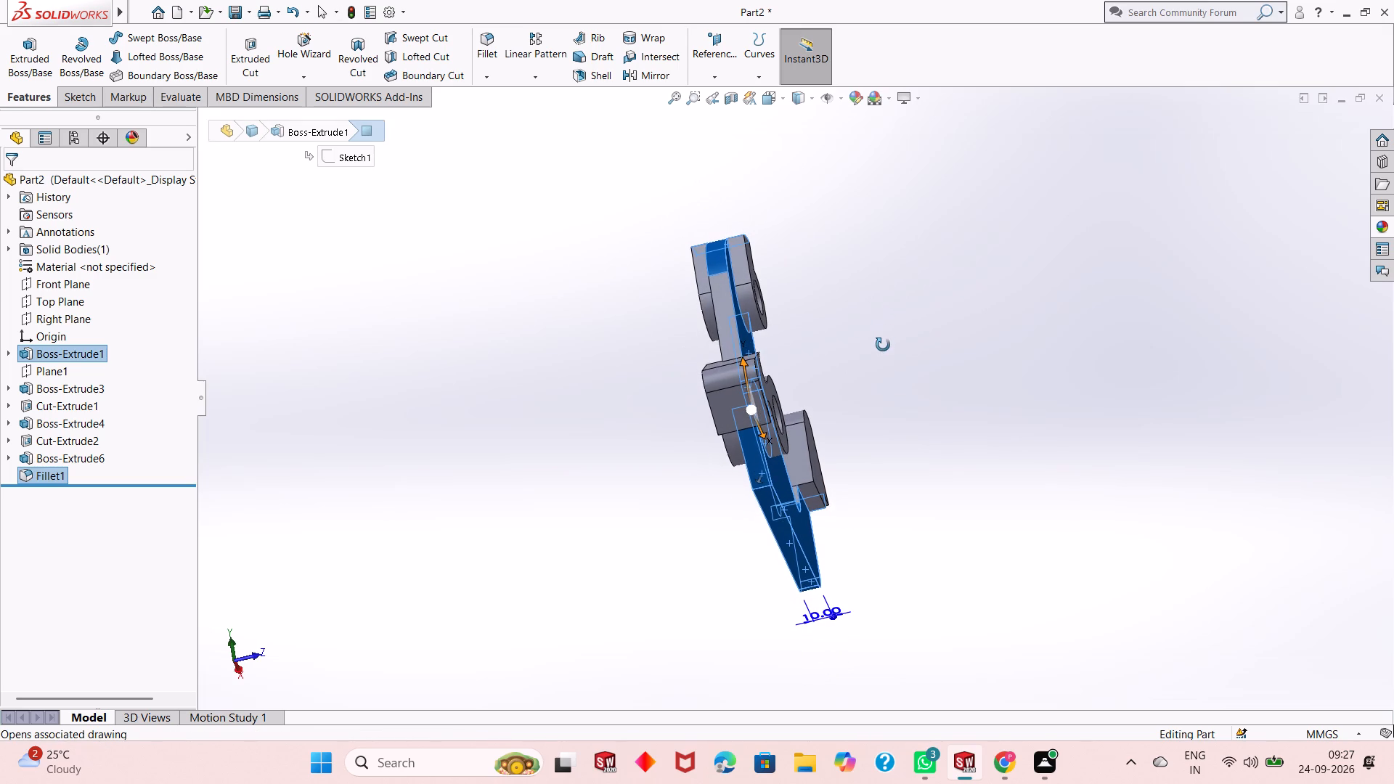
middle_drag(883, 345, 829, 526)
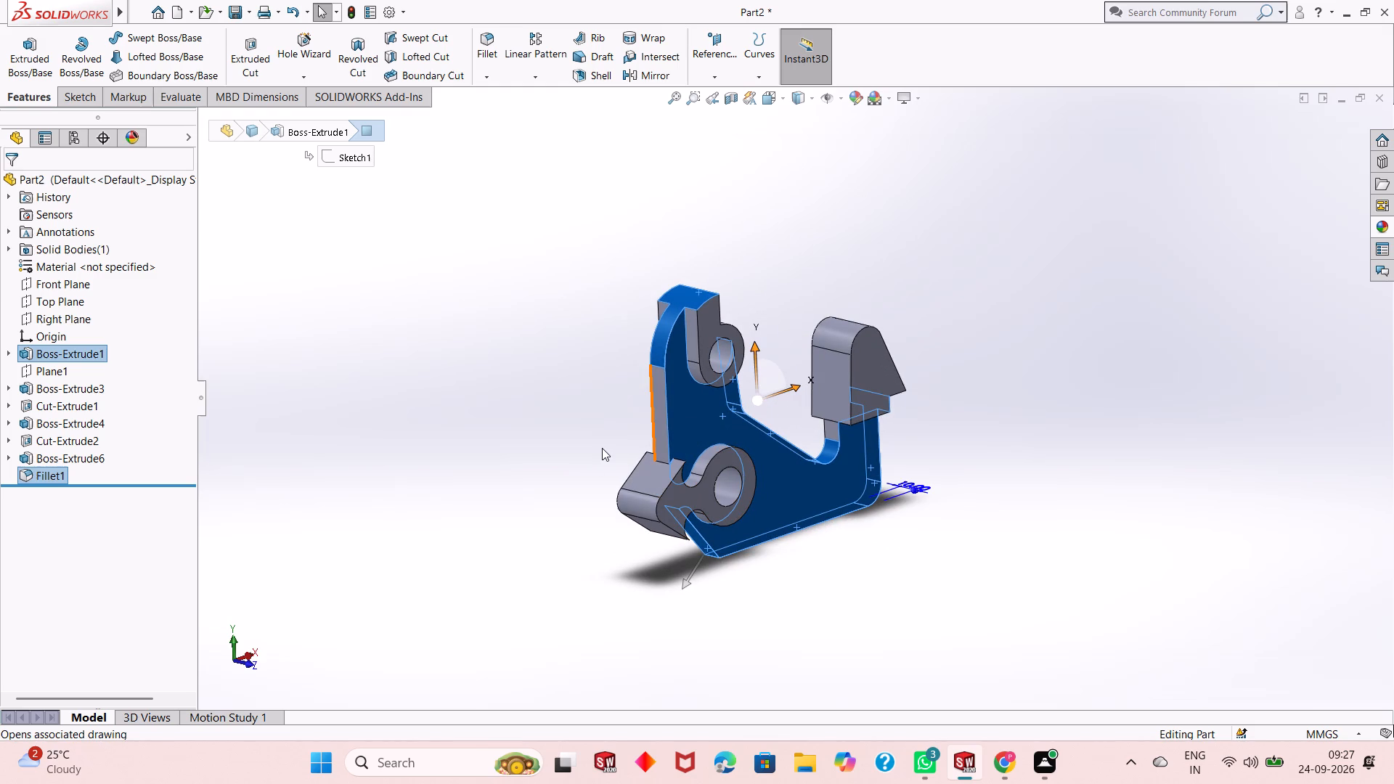
ctrl+click(663, 415)
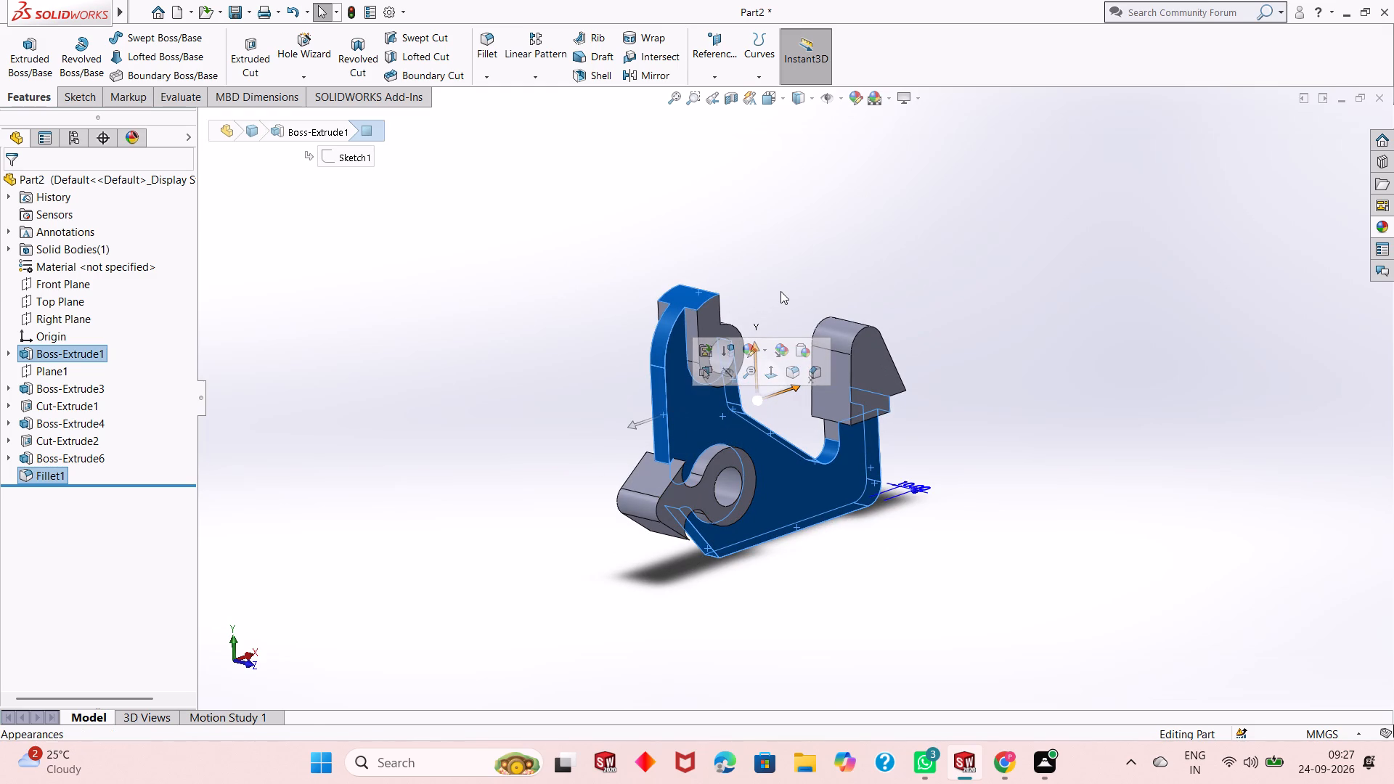
scroll(833, 429, down, 4)
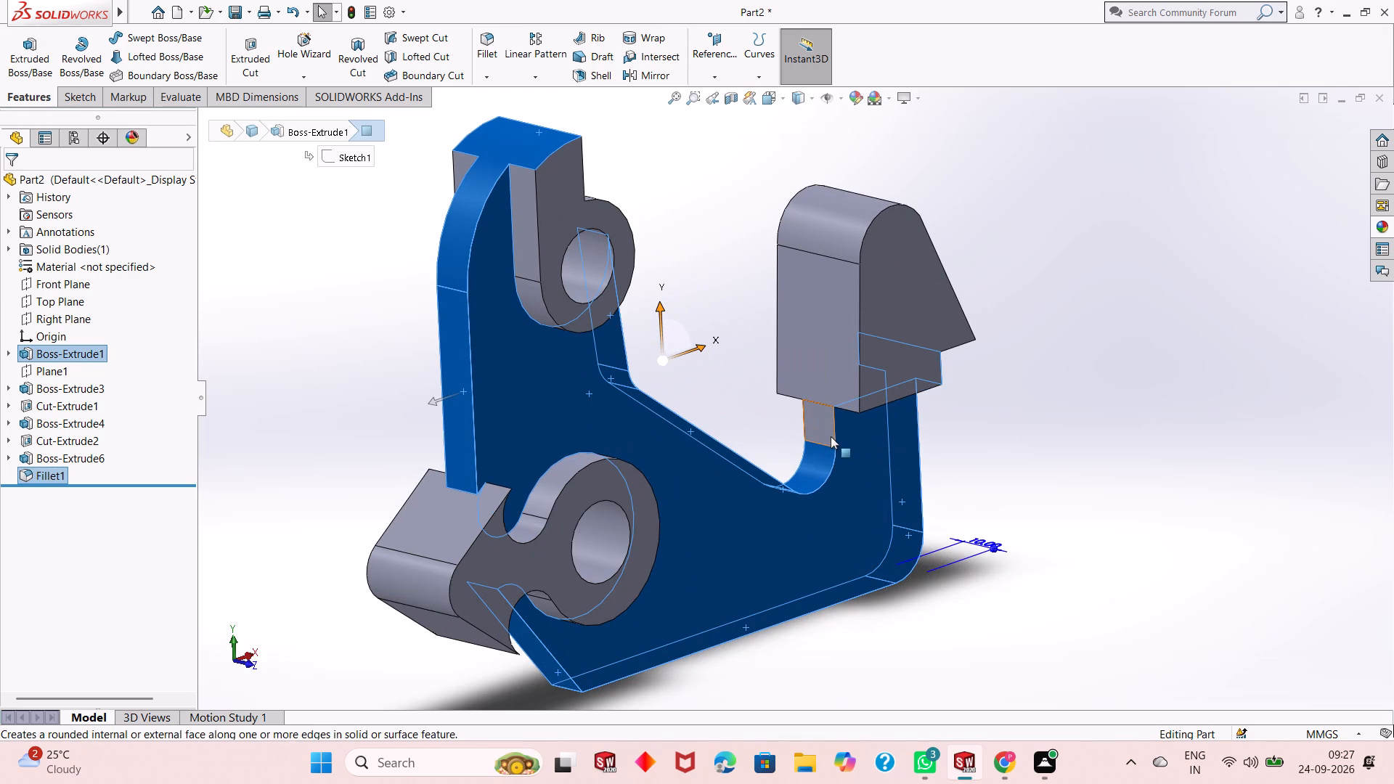
ctrl+click(831, 436)
Examine the bracket from several angles to check which plate faces are included in the selection.
scroll(830, 438, up, 1)
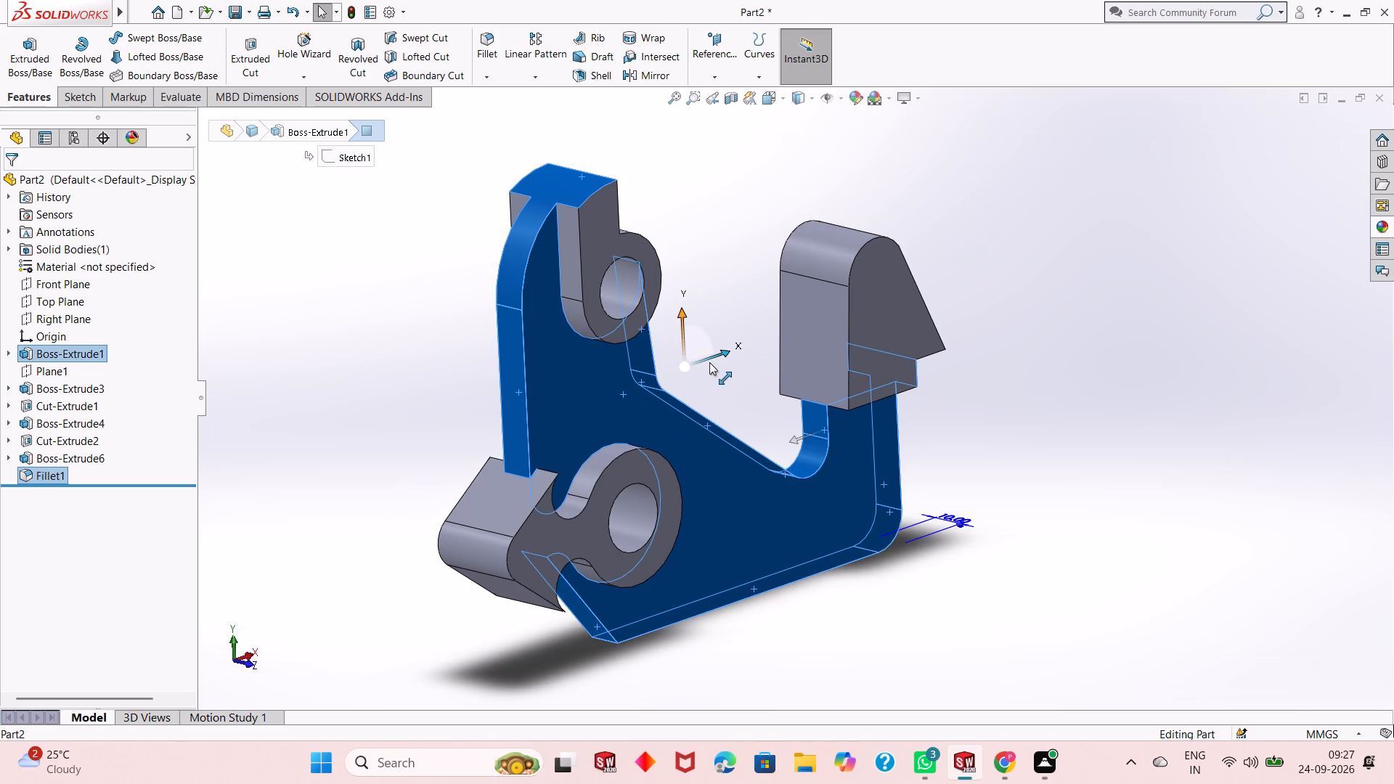
scroll(712, 362, up, 1)
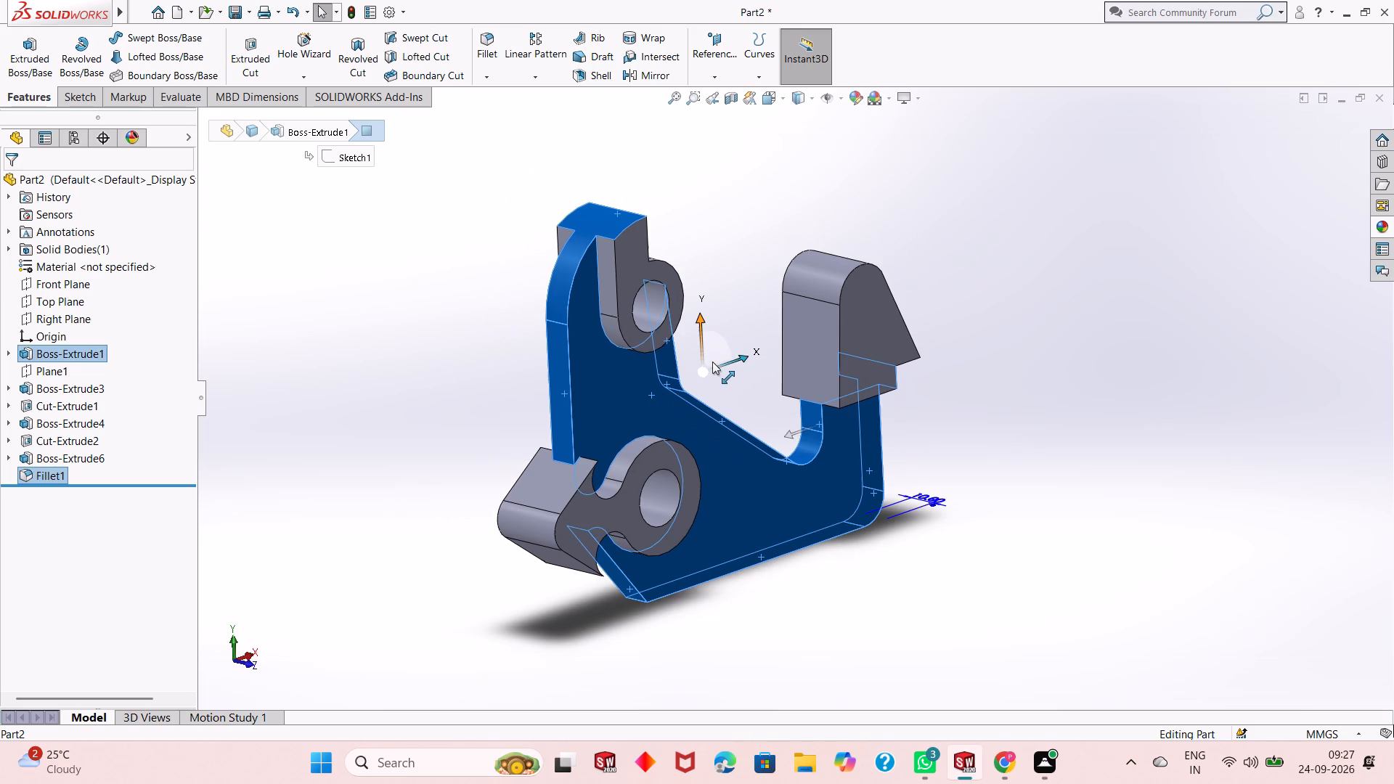
middle_drag(769, 371, 770, 373)
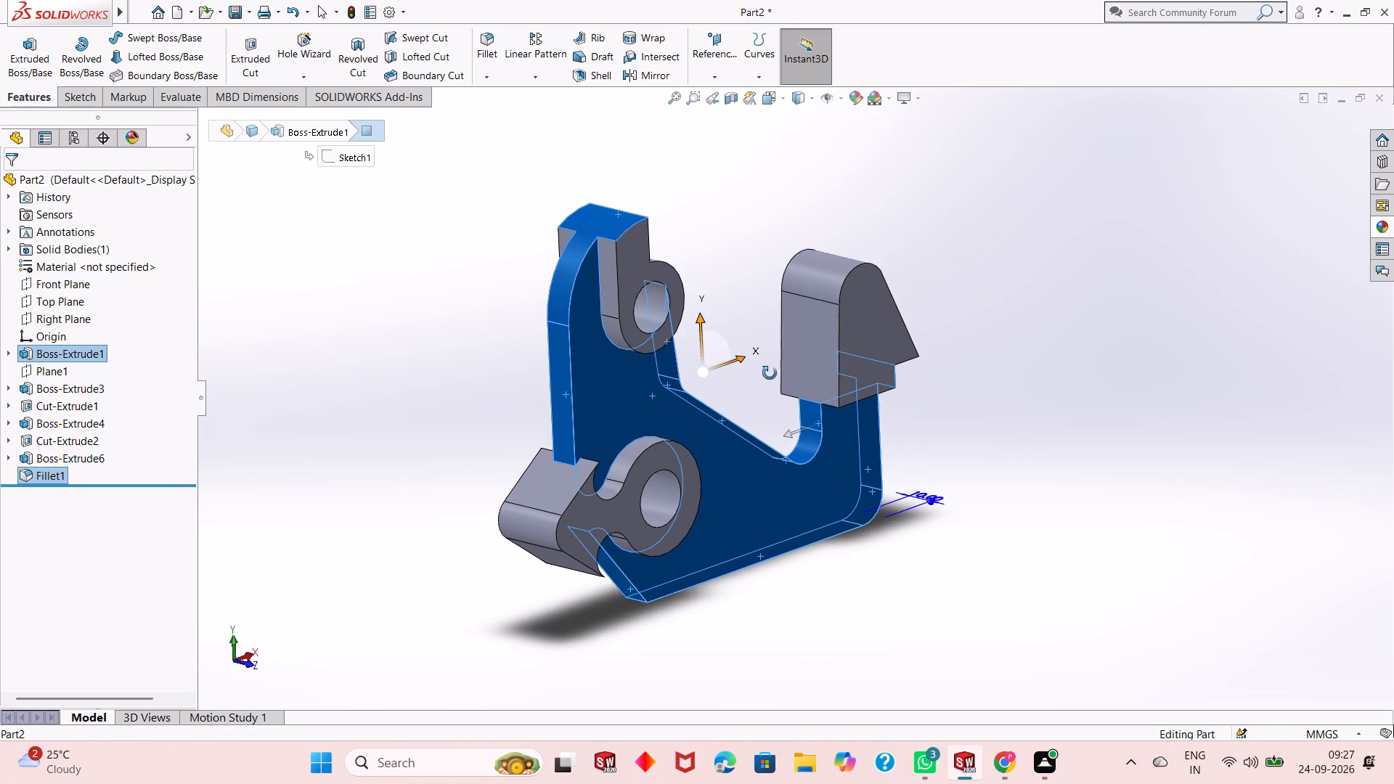
middle_drag(770, 373, 729, 351)
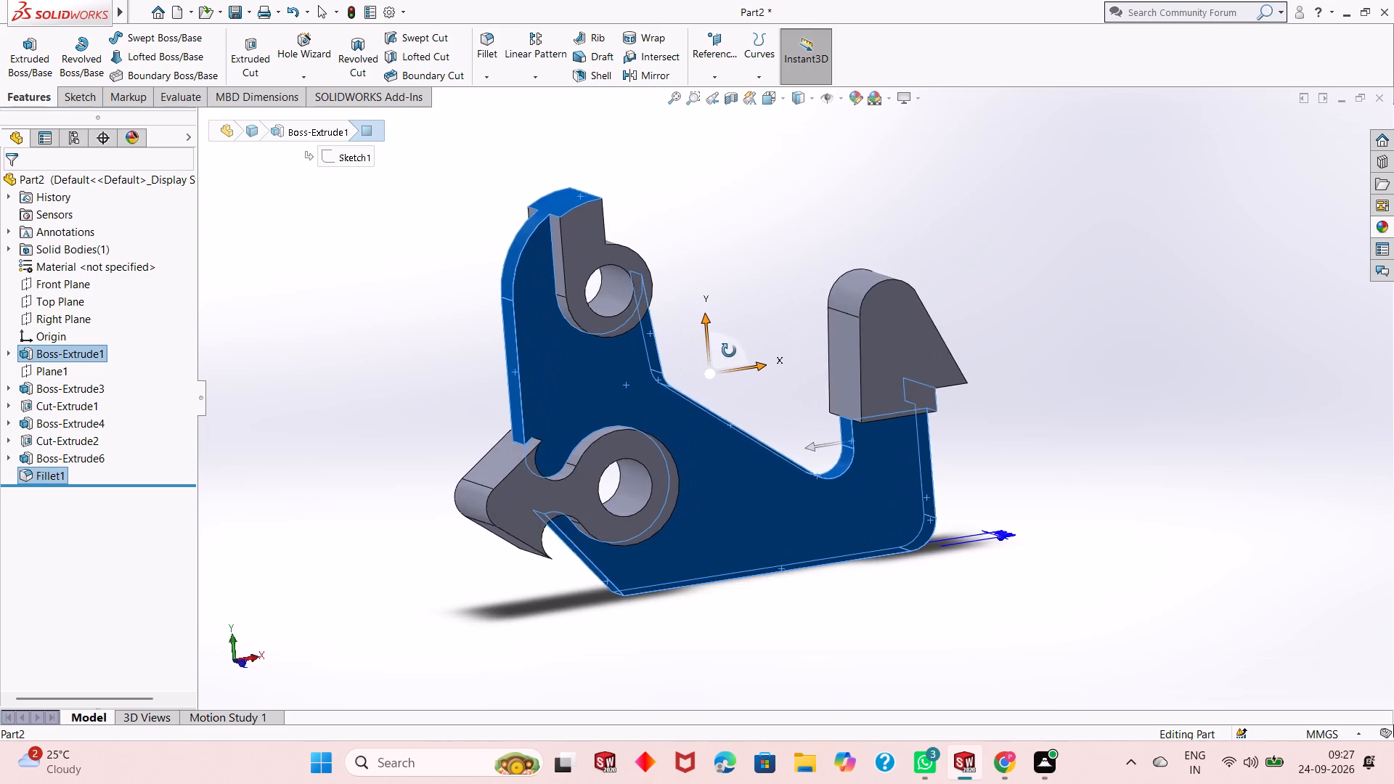
middle_drag(729, 351, 562, 532)
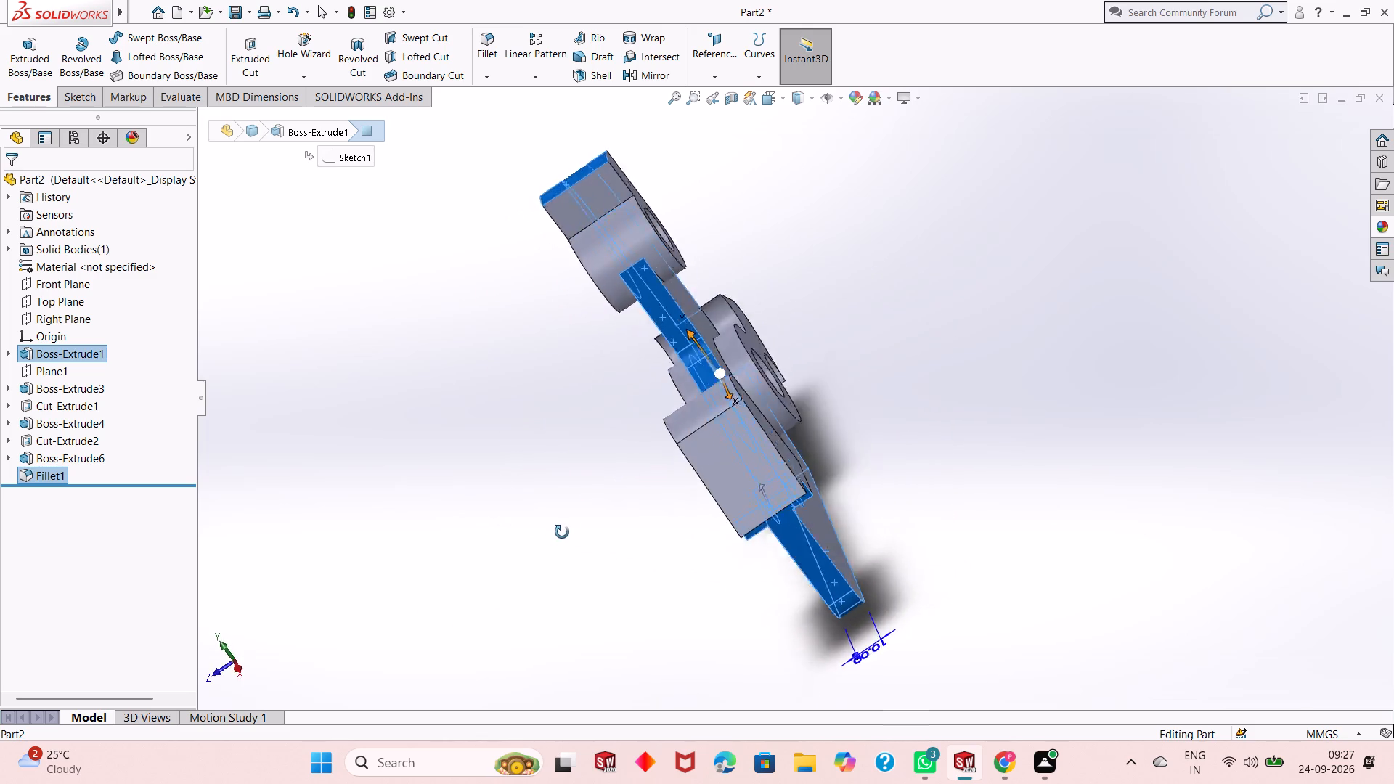
middle_drag(562, 532, 606, 422)
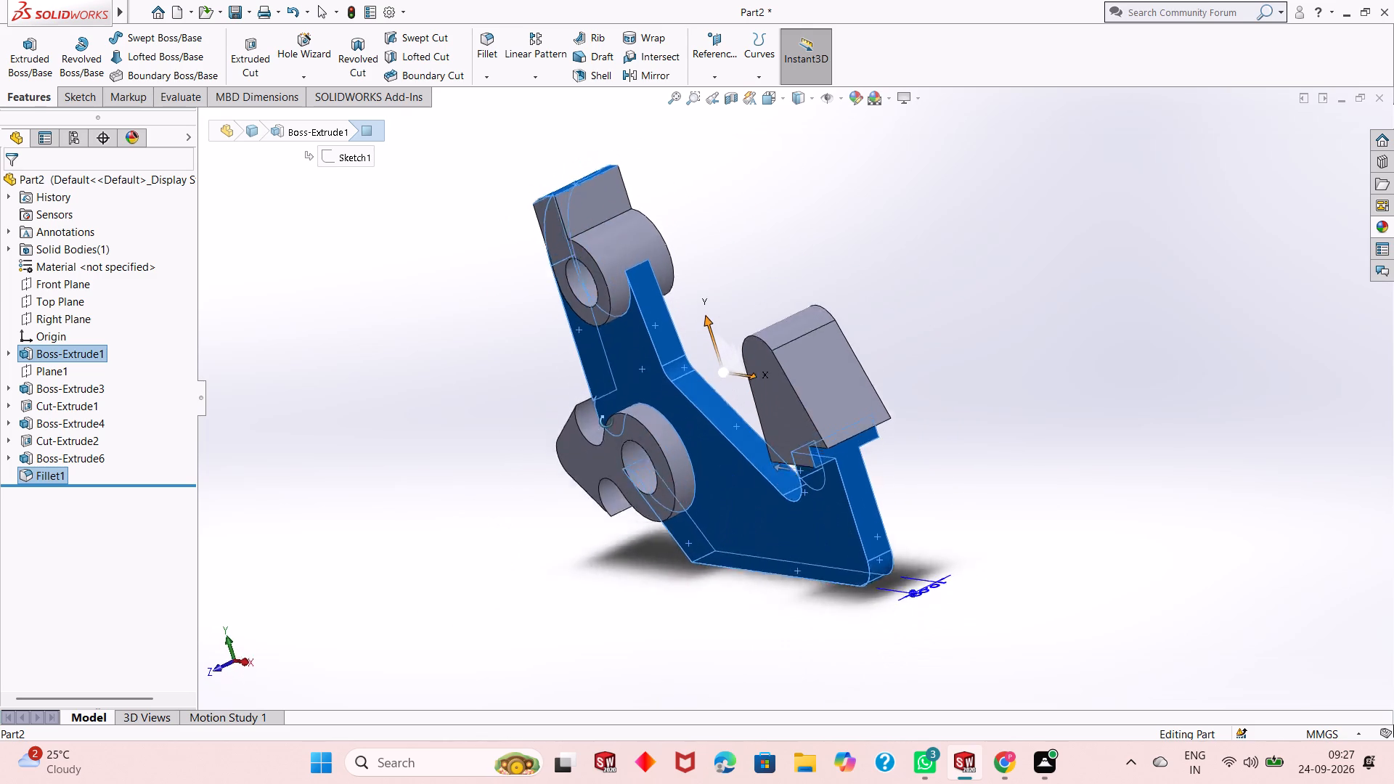
middle_drag(606, 422, 733, 322)
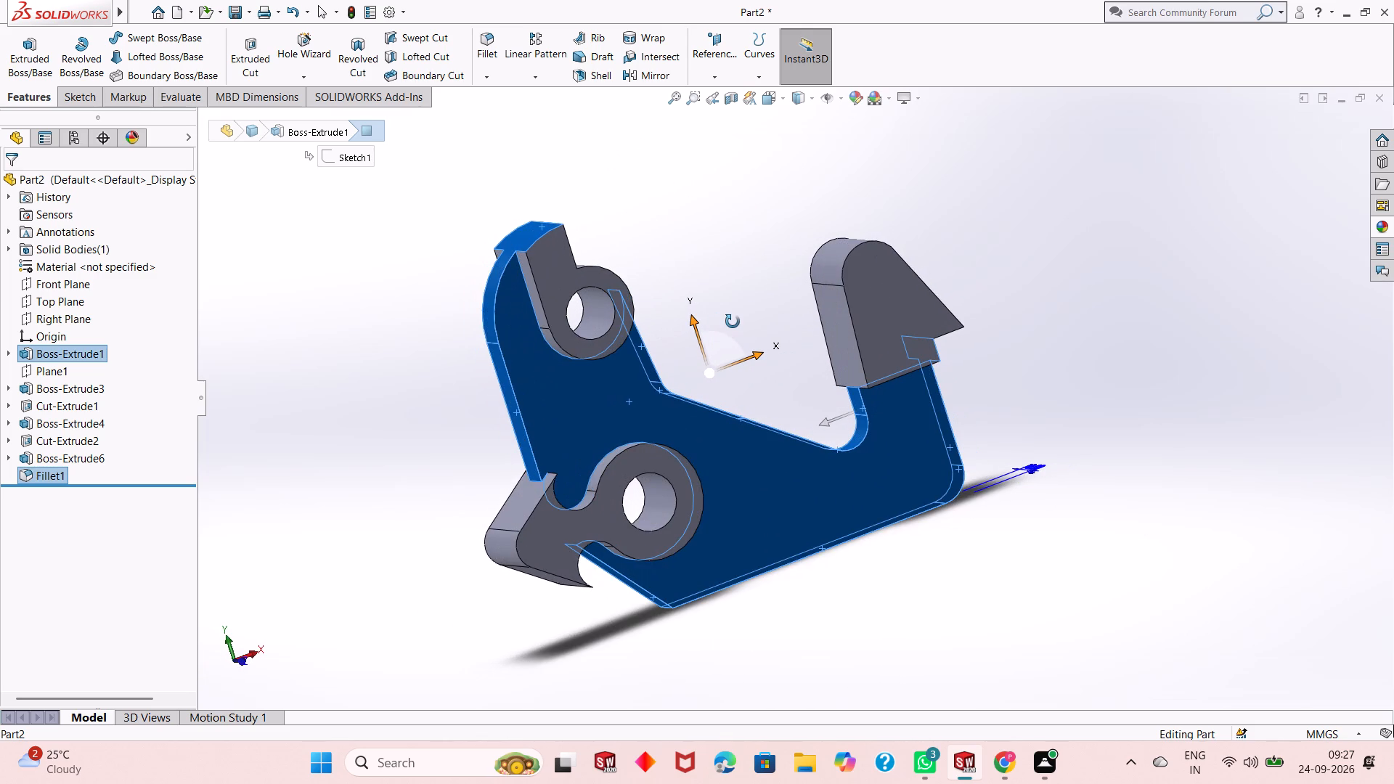
middle_drag(733, 322, 603, 276)
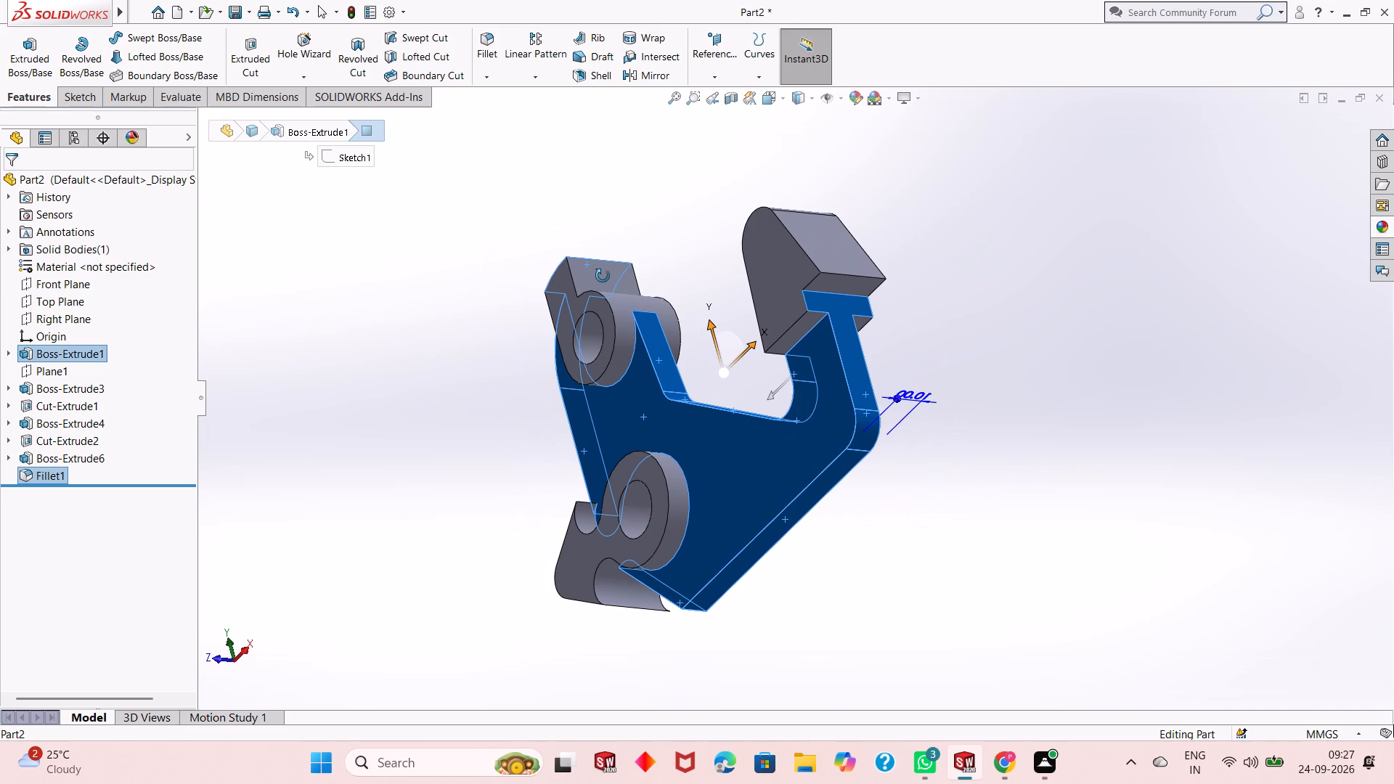
middle_drag(603, 276, 604, 287)
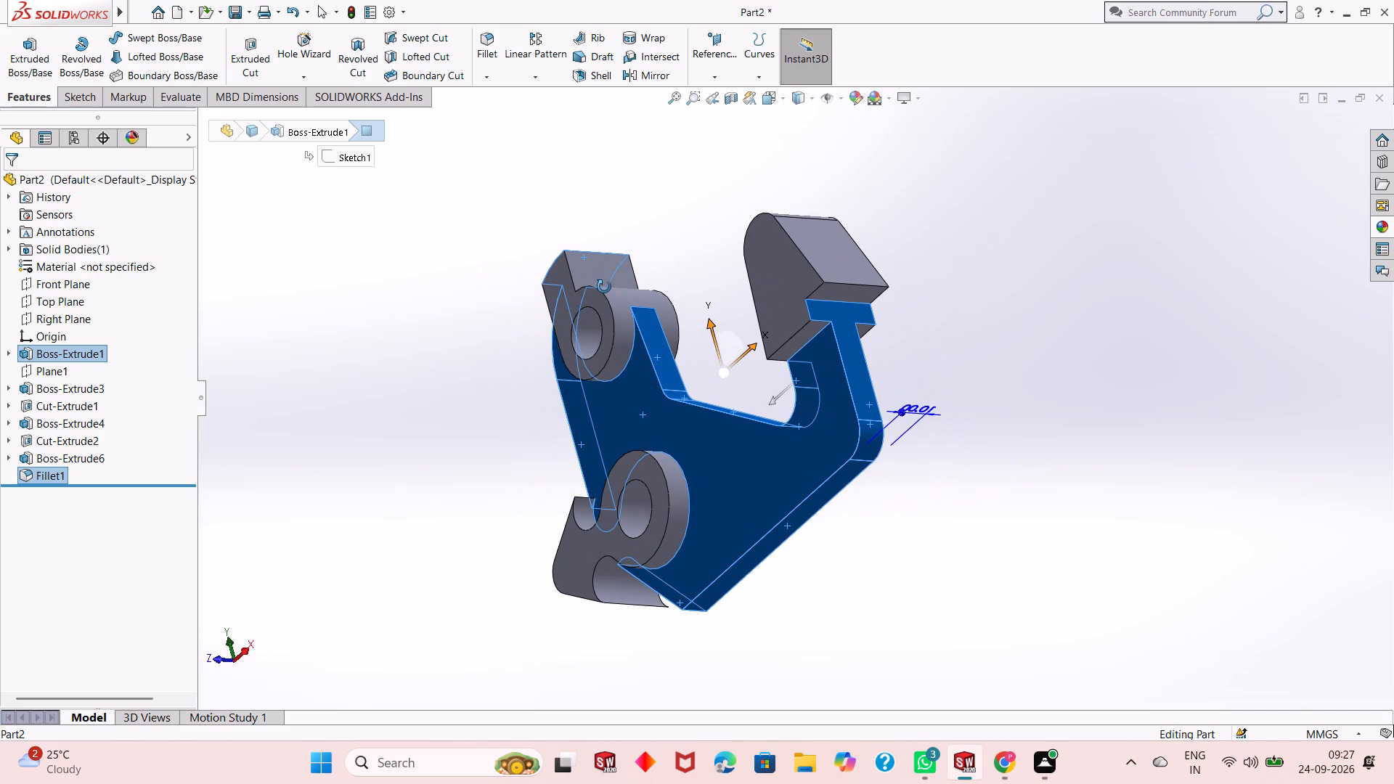
middle_drag(604, 287, 625, 379)
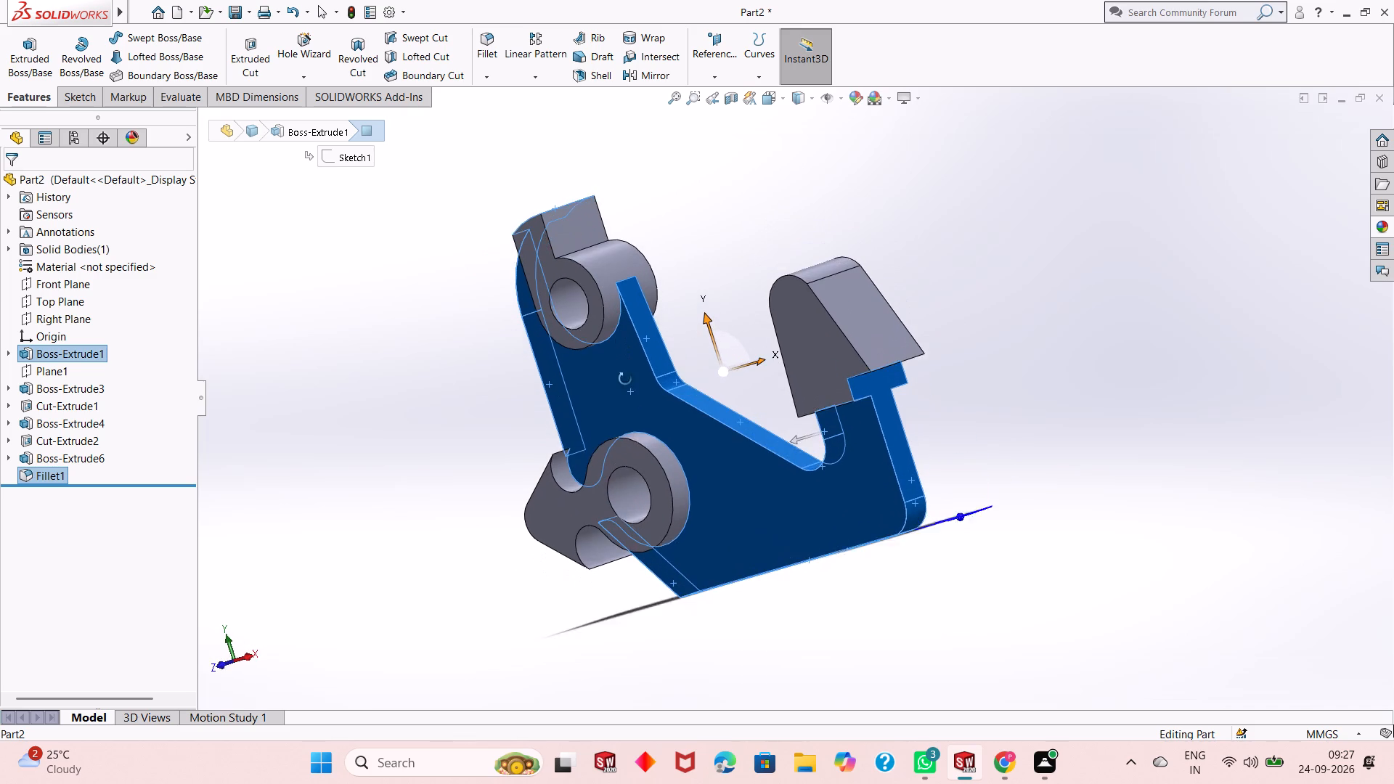
middle_drag(625, 379, 625, 384)
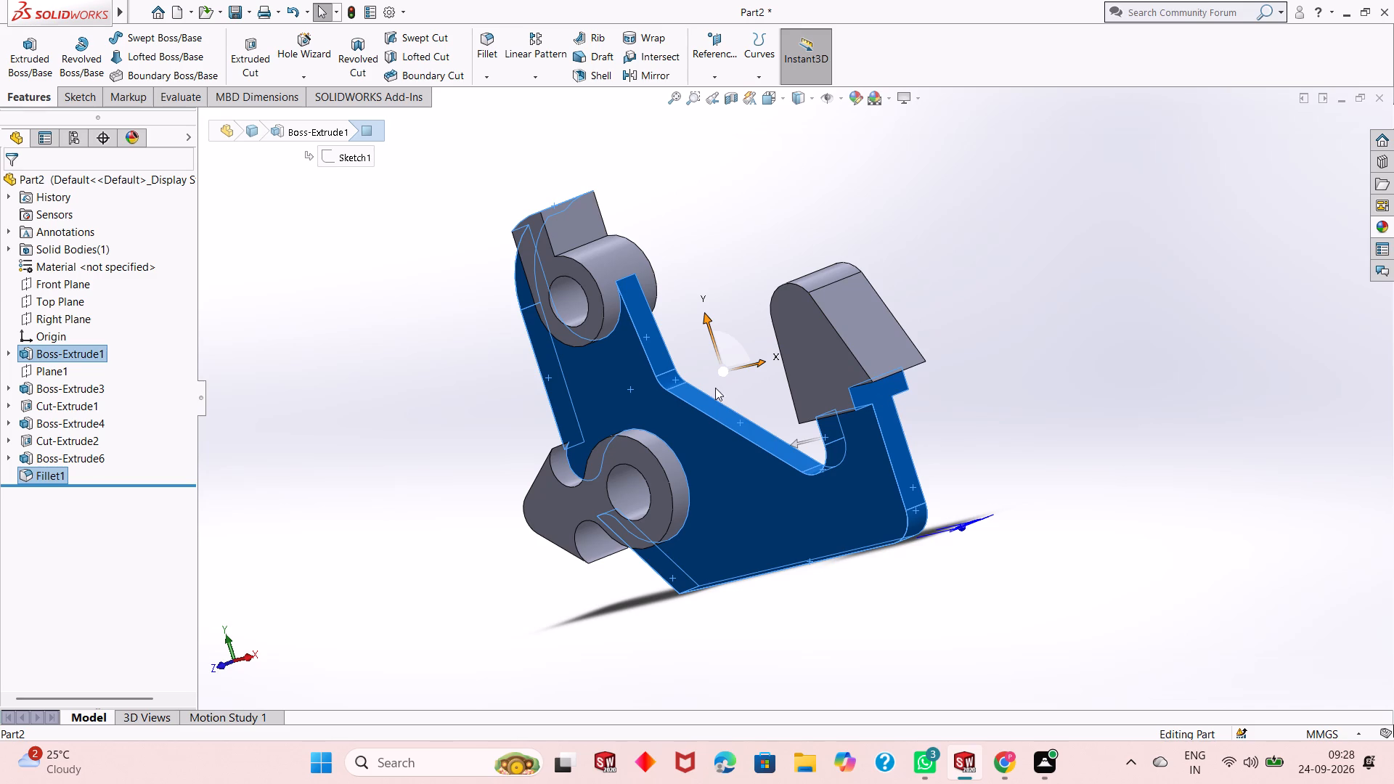
middle_drag(767, 376, 834, 409)
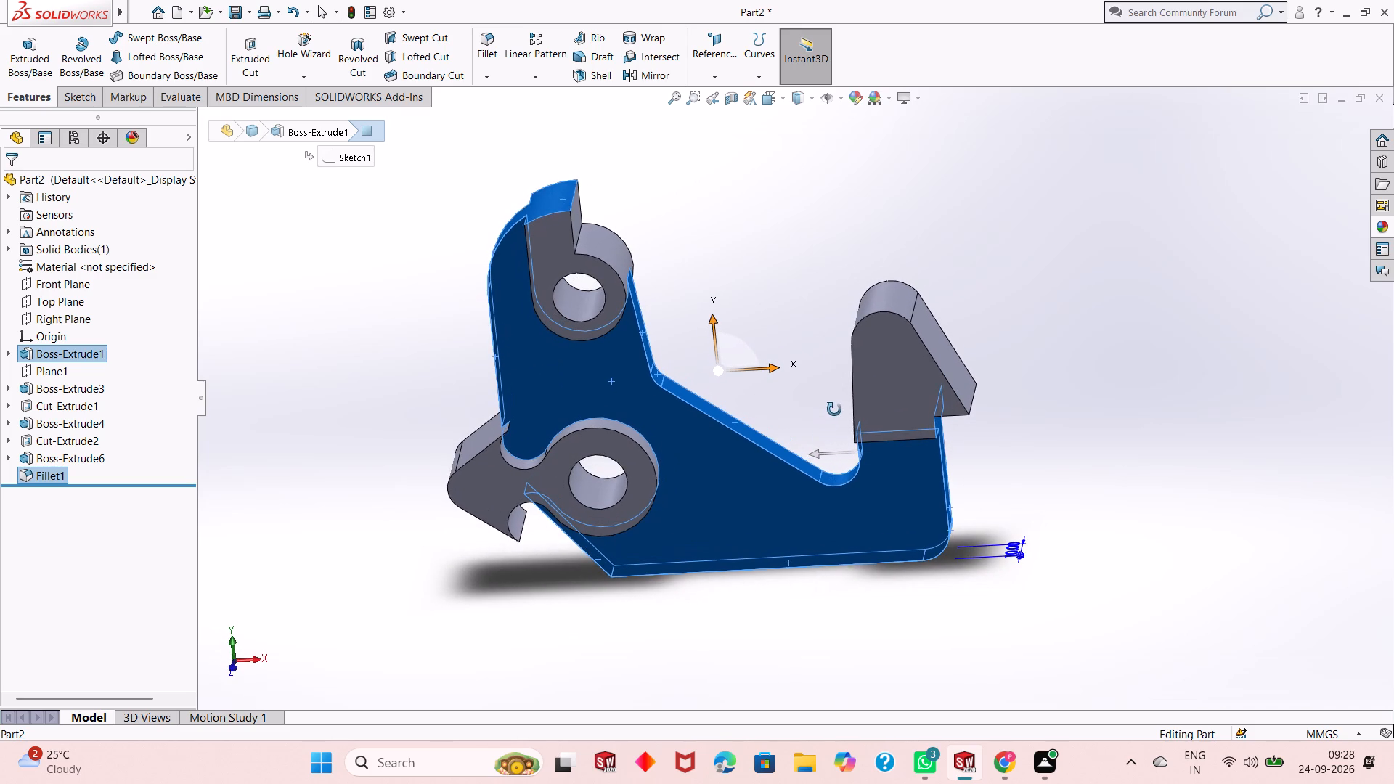
middle_drag(834, 409, 834, 408)
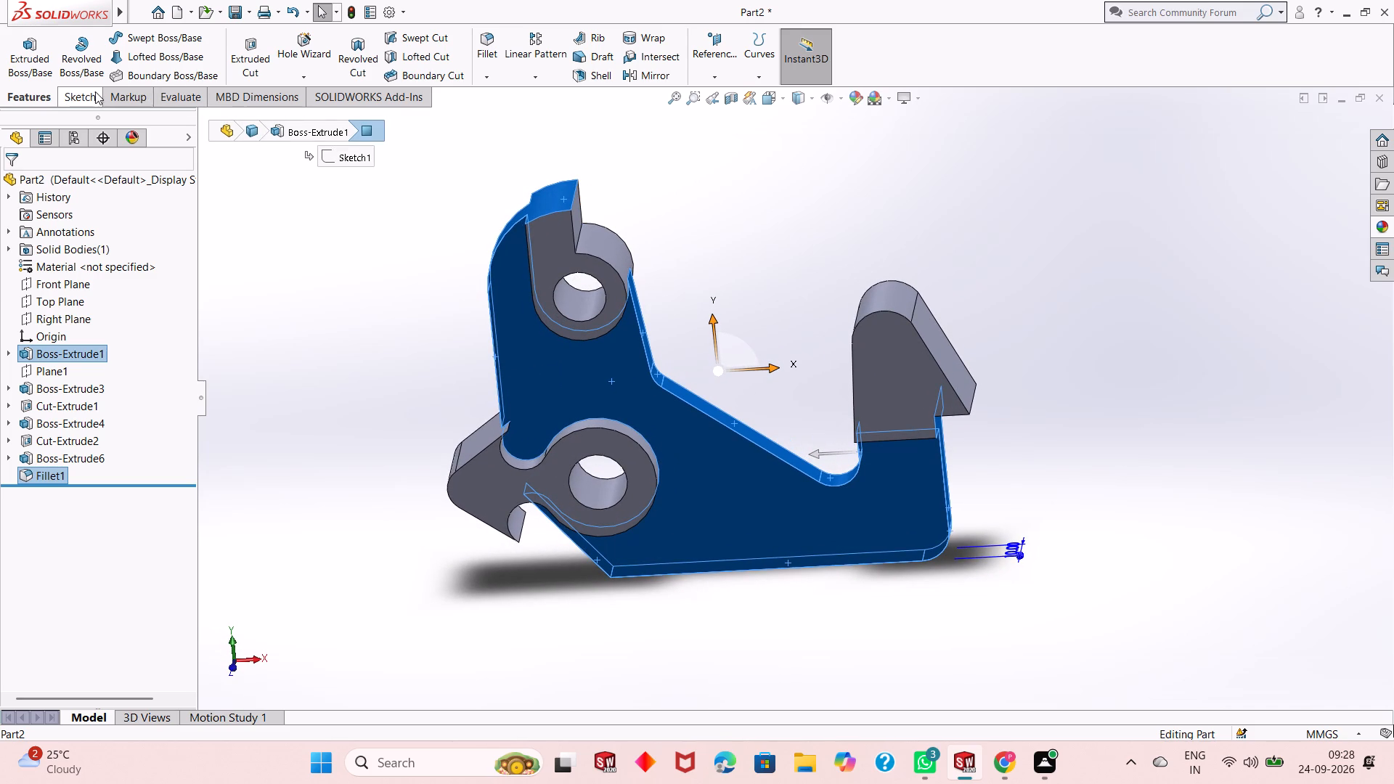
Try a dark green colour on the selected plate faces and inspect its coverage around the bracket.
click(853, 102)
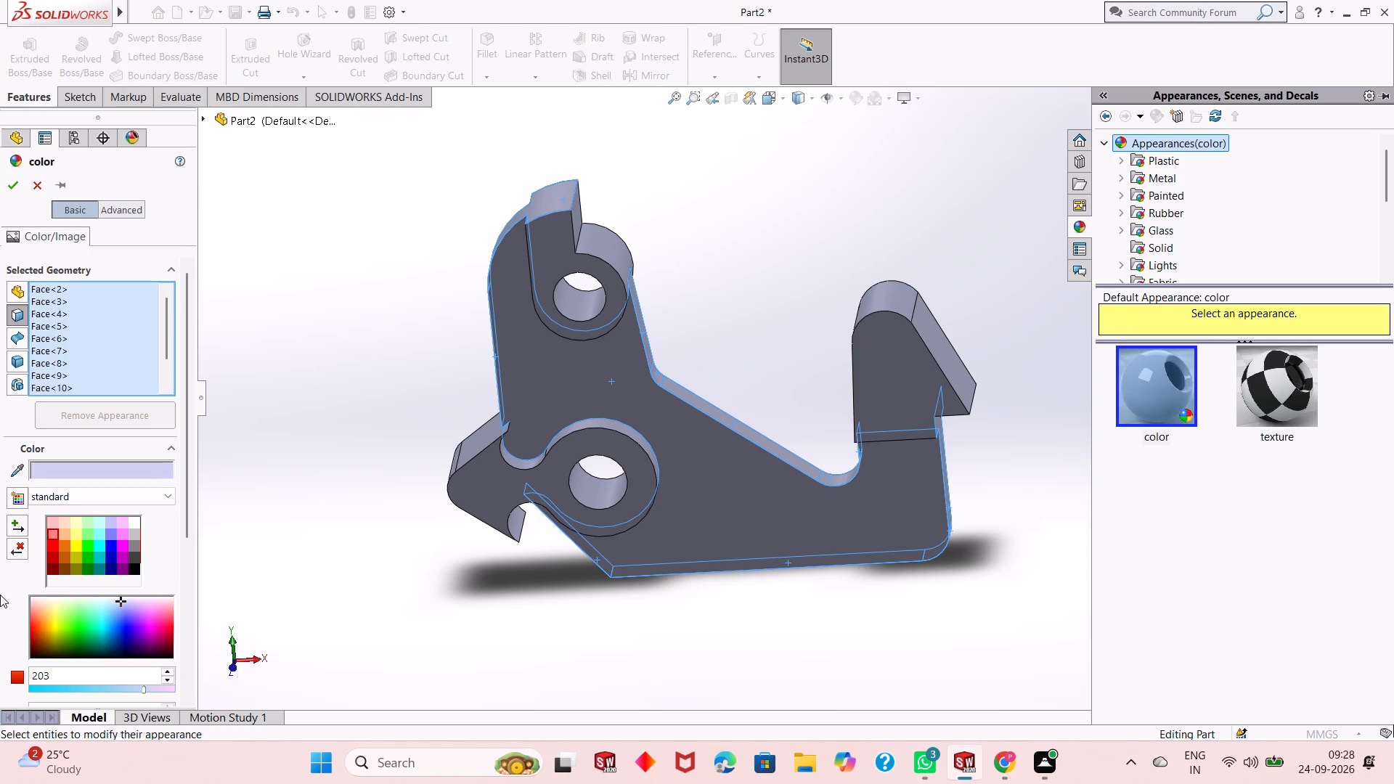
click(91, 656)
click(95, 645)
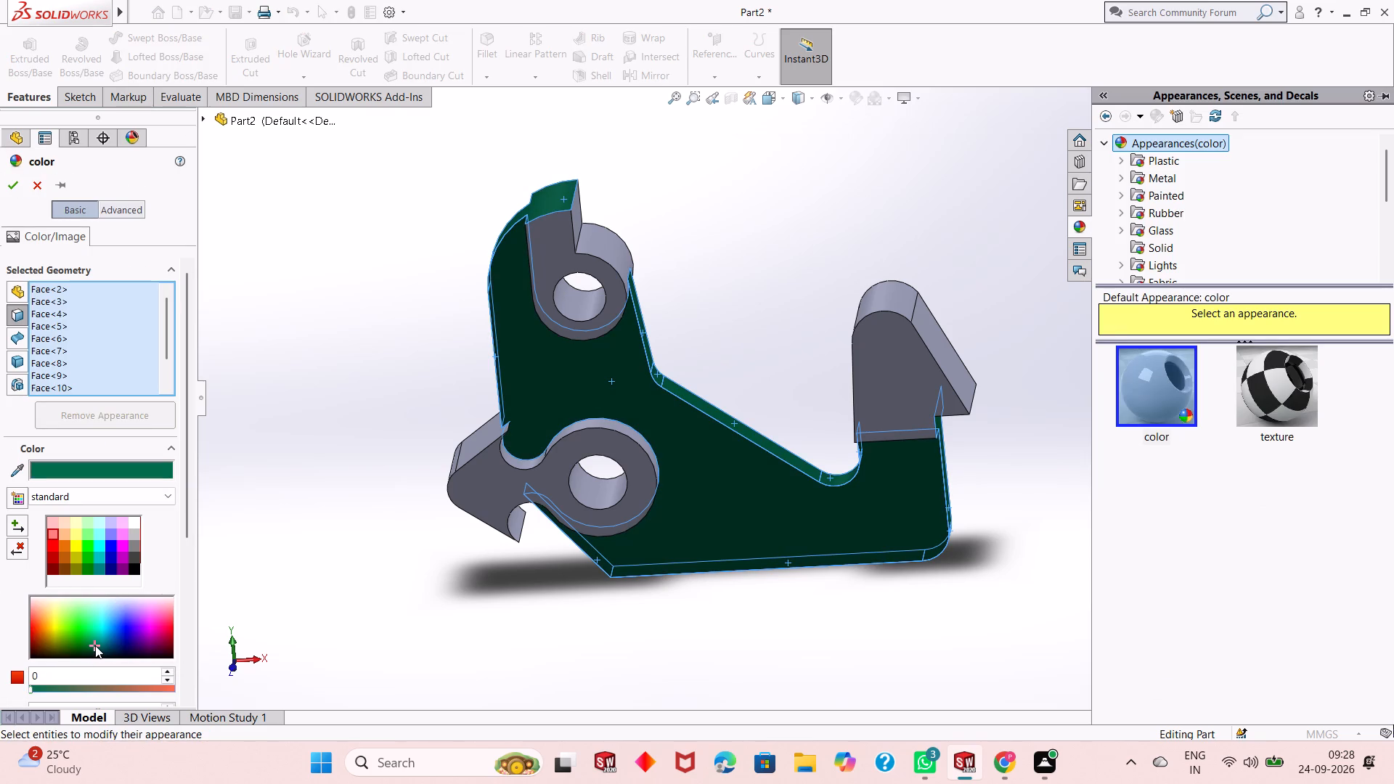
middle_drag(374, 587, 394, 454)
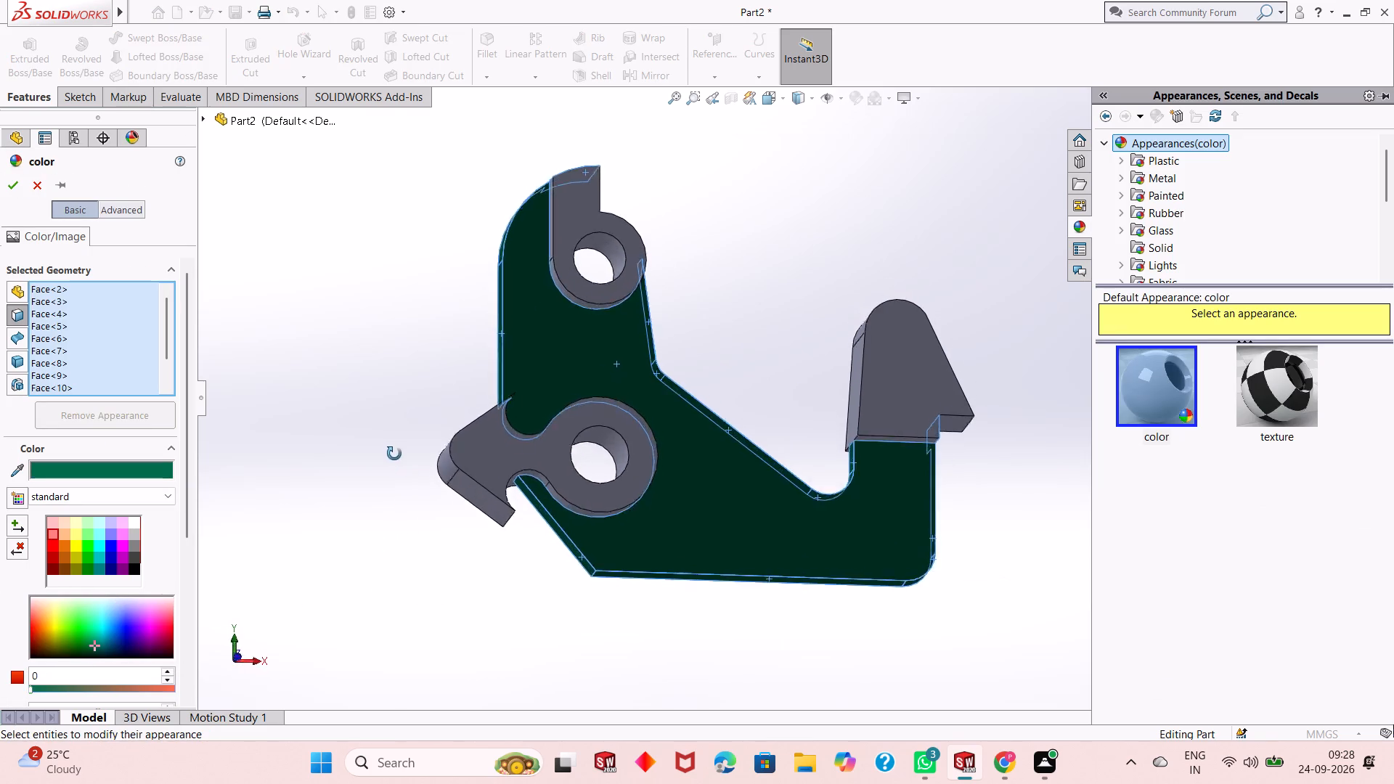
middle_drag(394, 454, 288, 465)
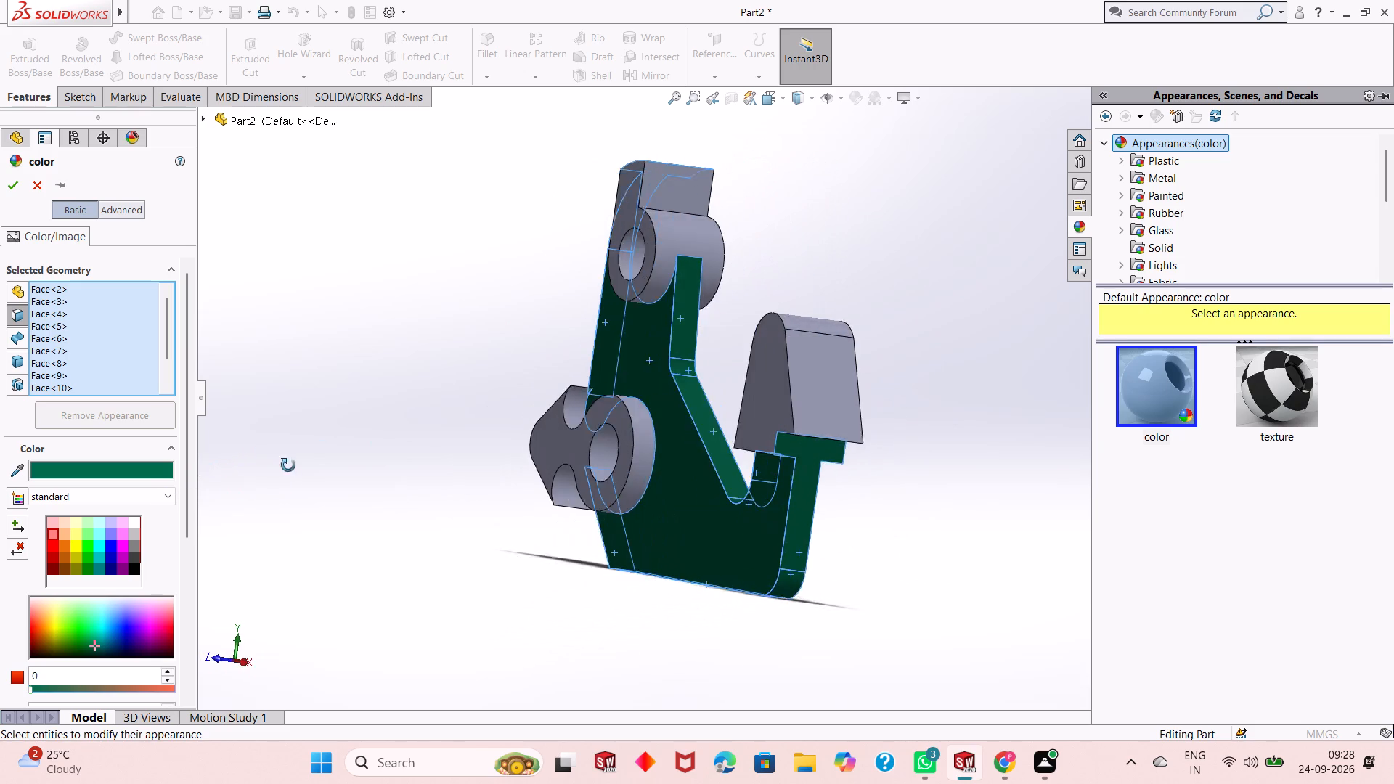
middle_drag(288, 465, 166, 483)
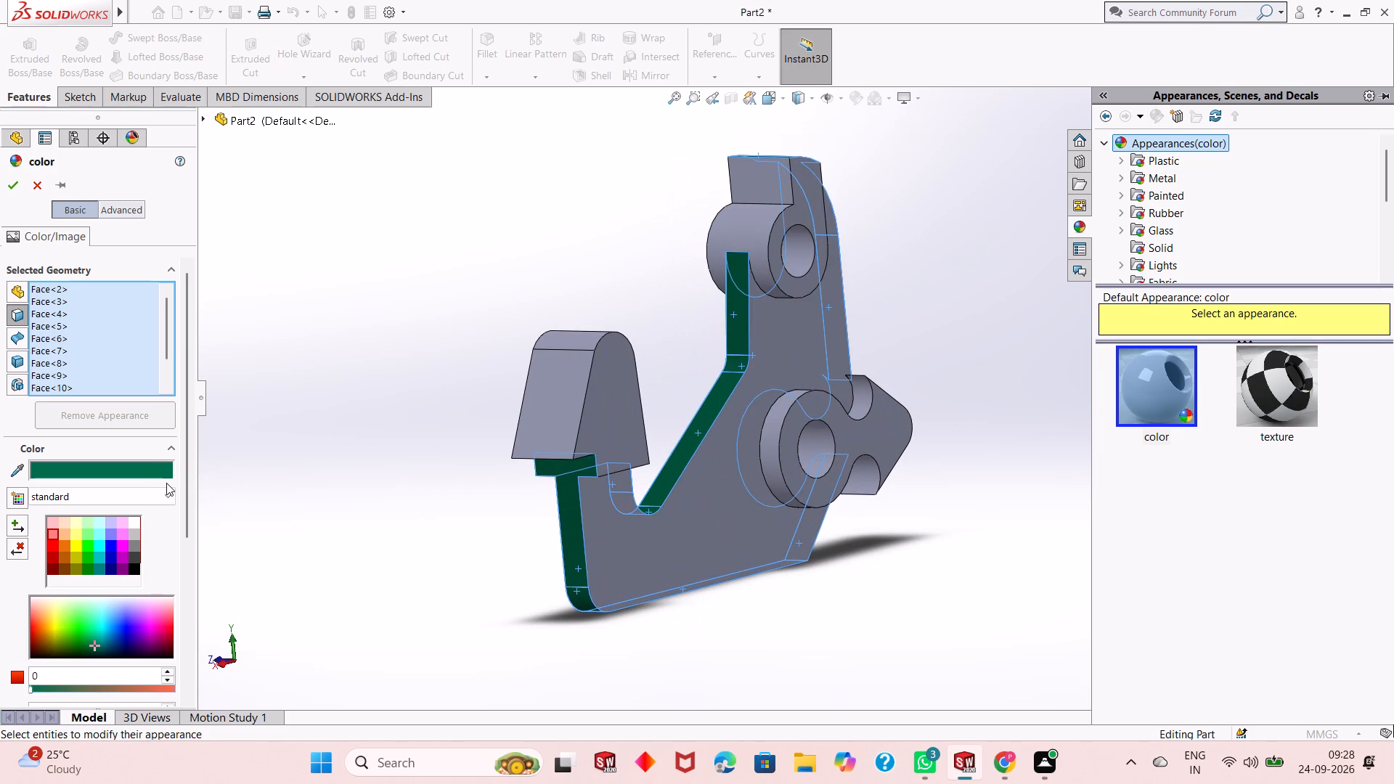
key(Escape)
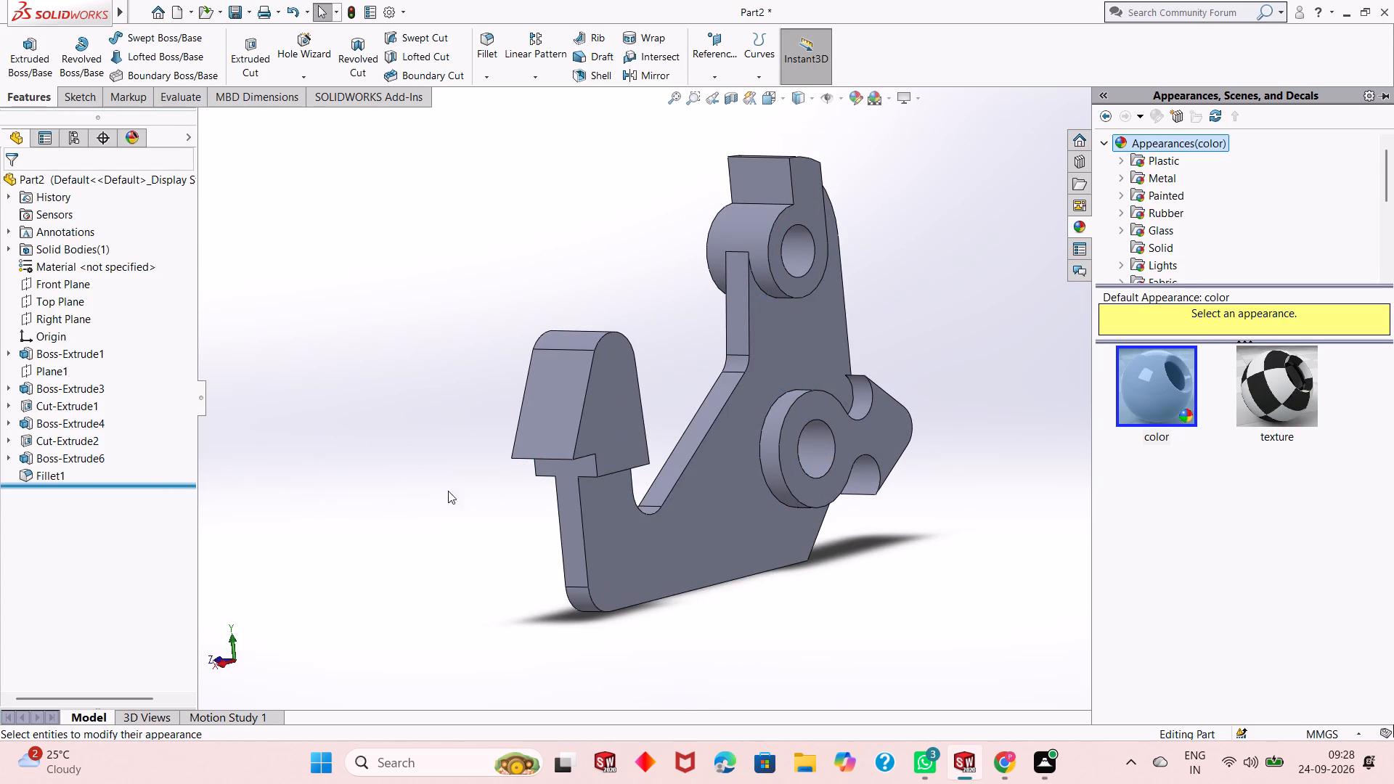
Select both broad plate faces, the inner upright, bend and sloped side faces, the outer side face under the barbed head, and the corner fillet face.
click(725, 543)
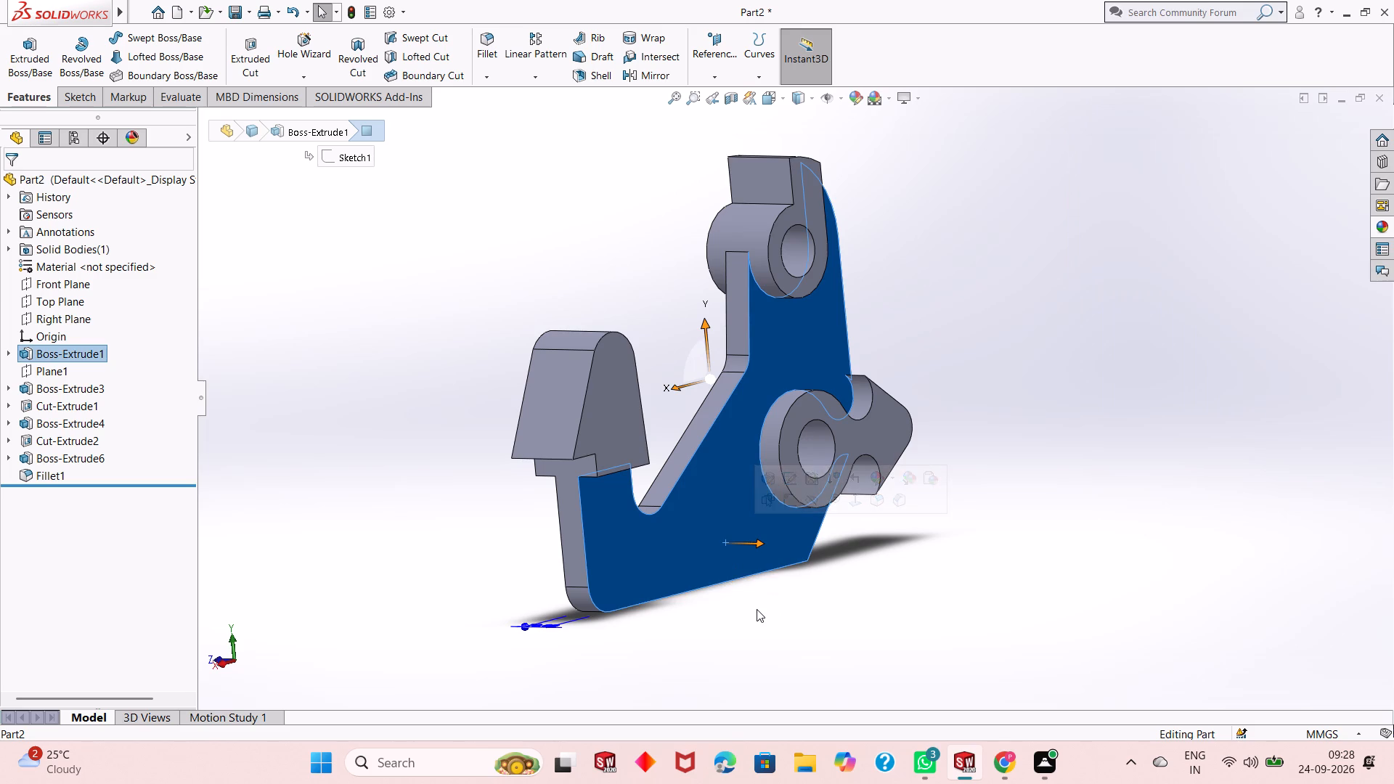
middle_drag(757, 609, 924, 594)
ctrl+click(811, 552)
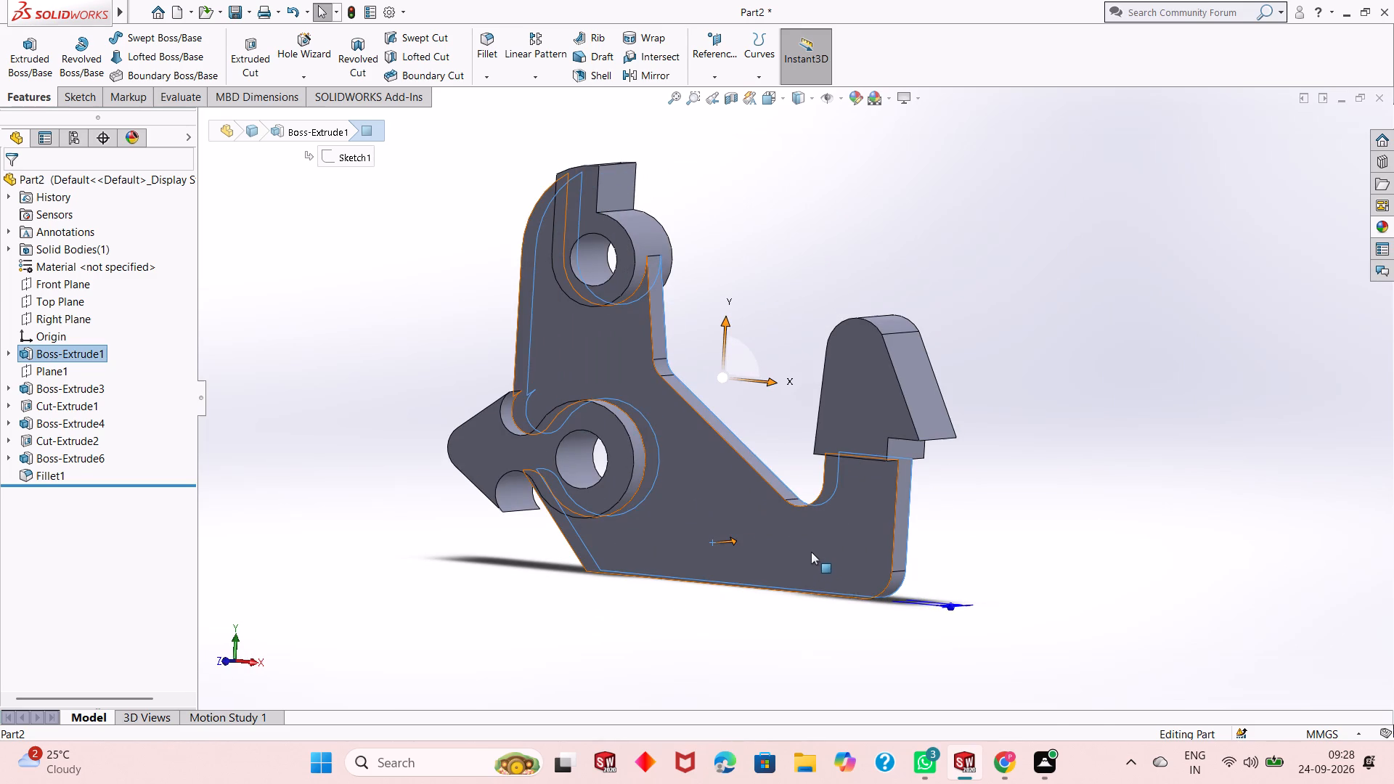
ctrl+click(664, 334)
ctrl+click(662, 369)
ctrl+click(686, 396)
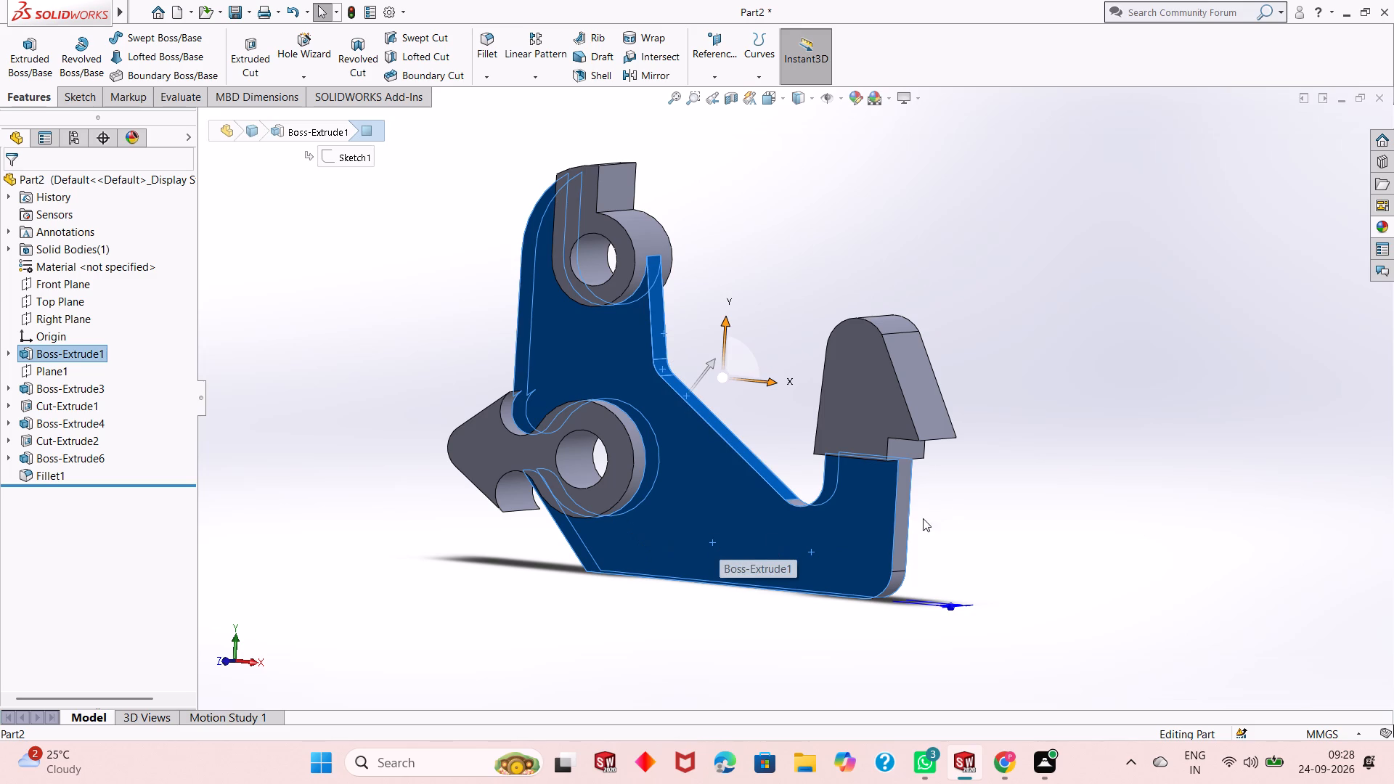
ctrl+click(900, 539)
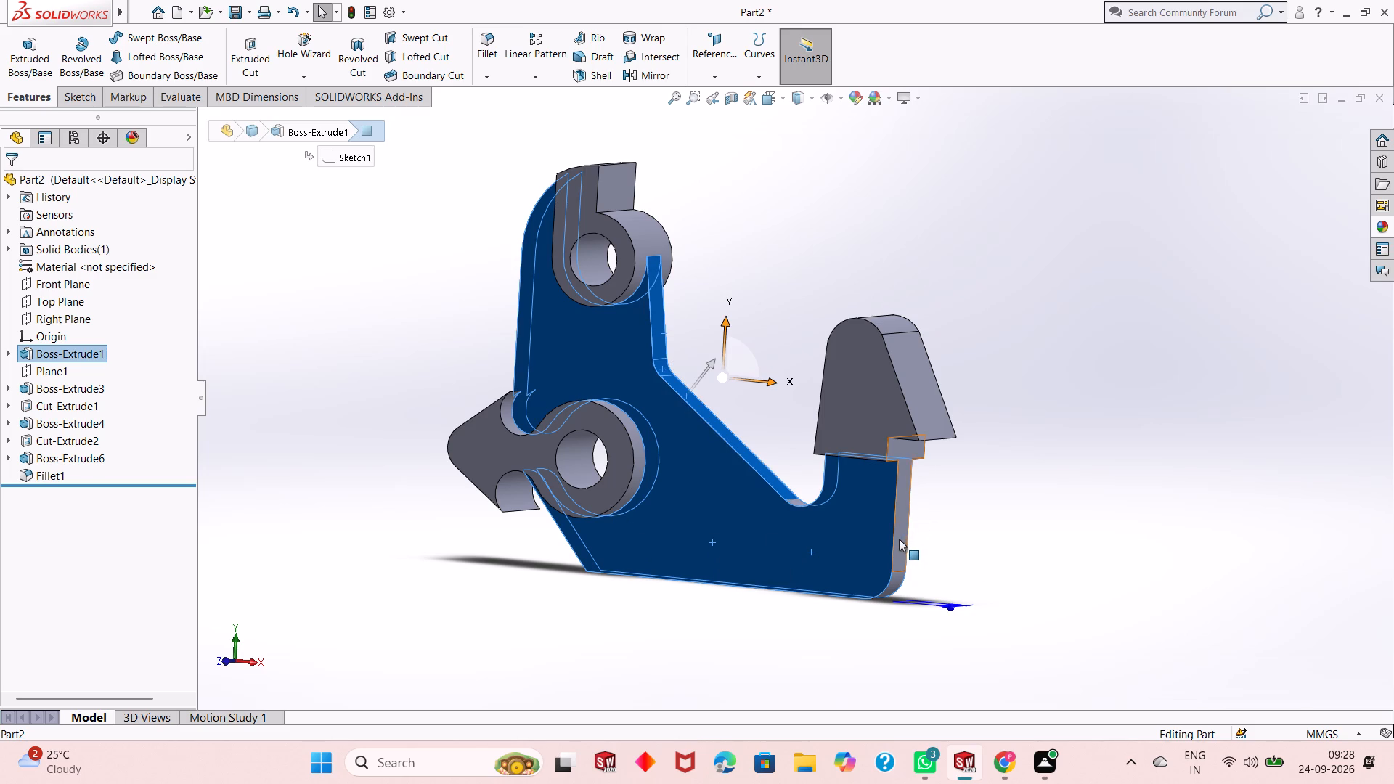
ctrl+click(892, 584)
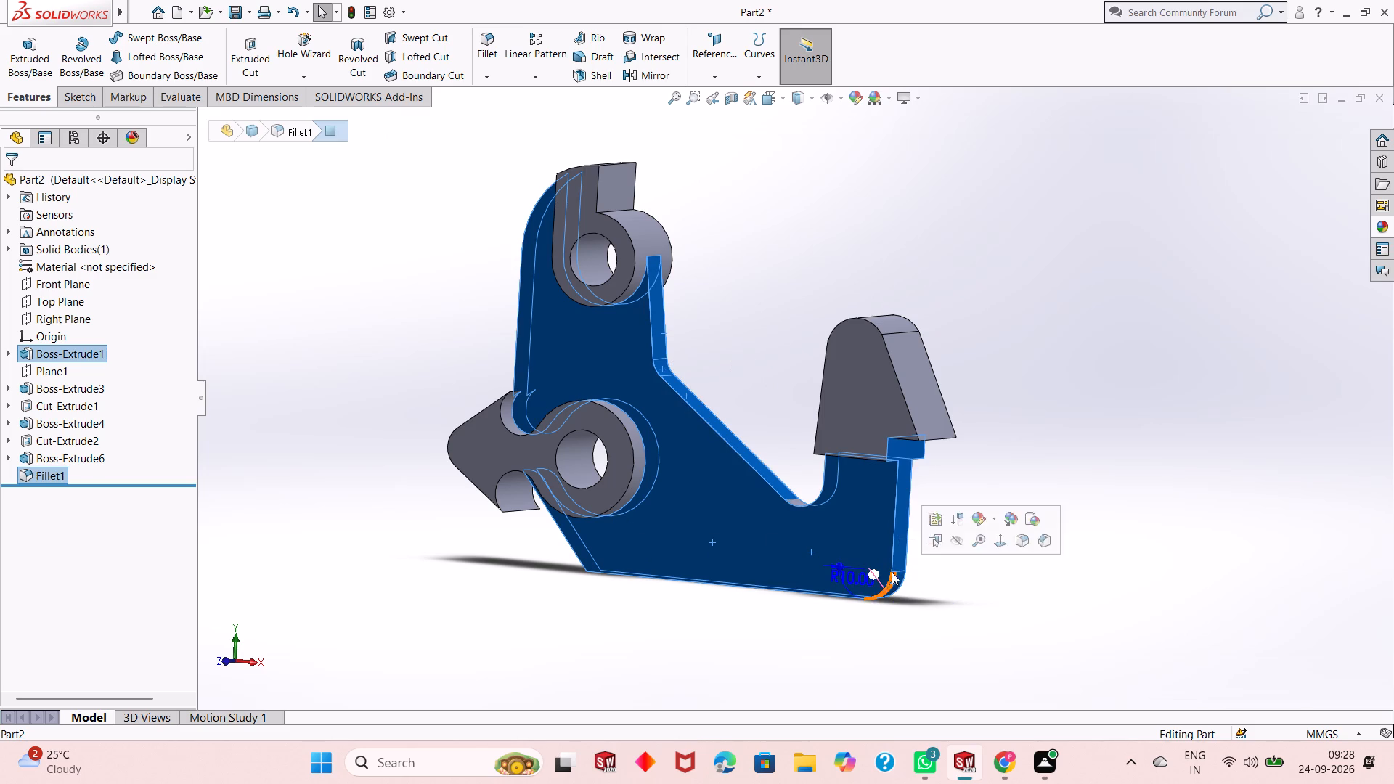
Add the straight and curved notch faces, rounded top face, long outer side face, angled lower face and bottom face to the selection.
middle_drag(856, 520, 951, 668)
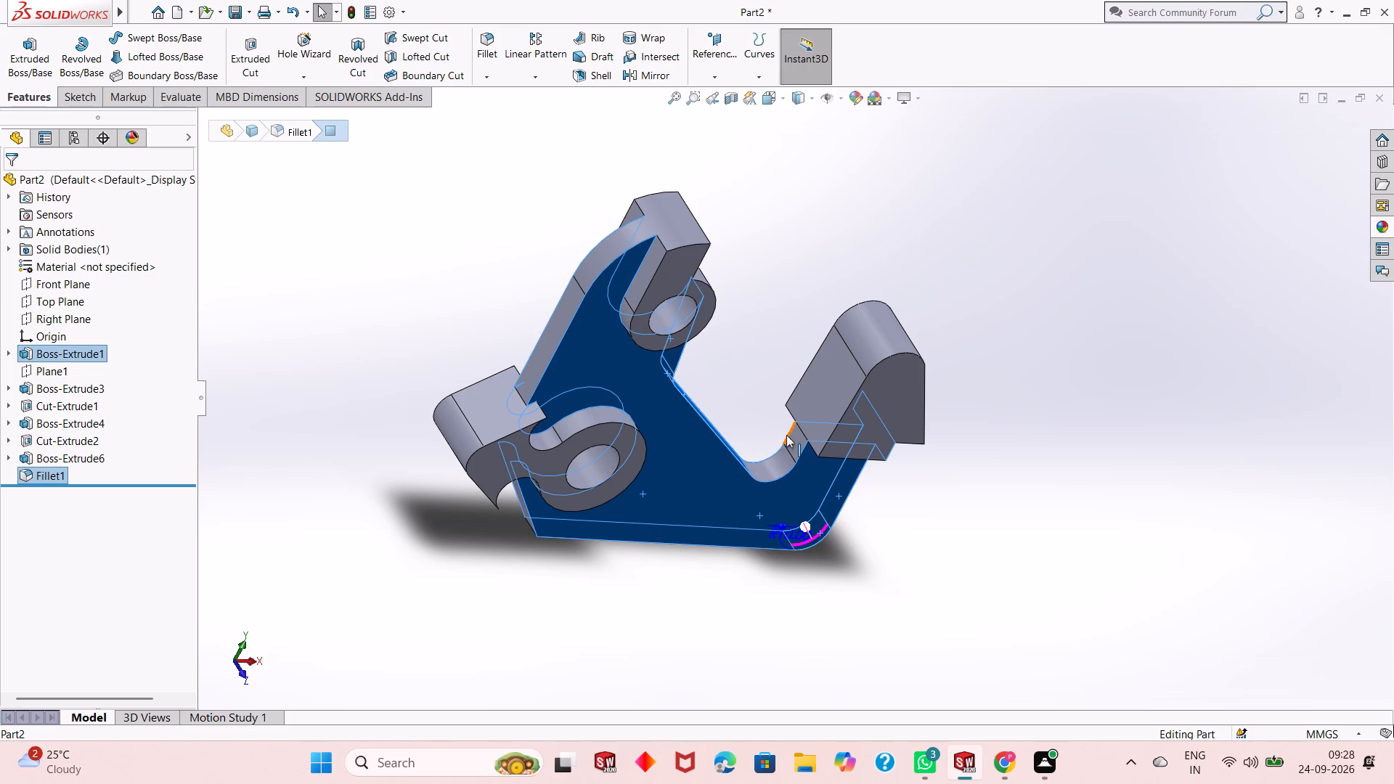
ctrl+click(798, 438)
ctrl+click(783, 466)
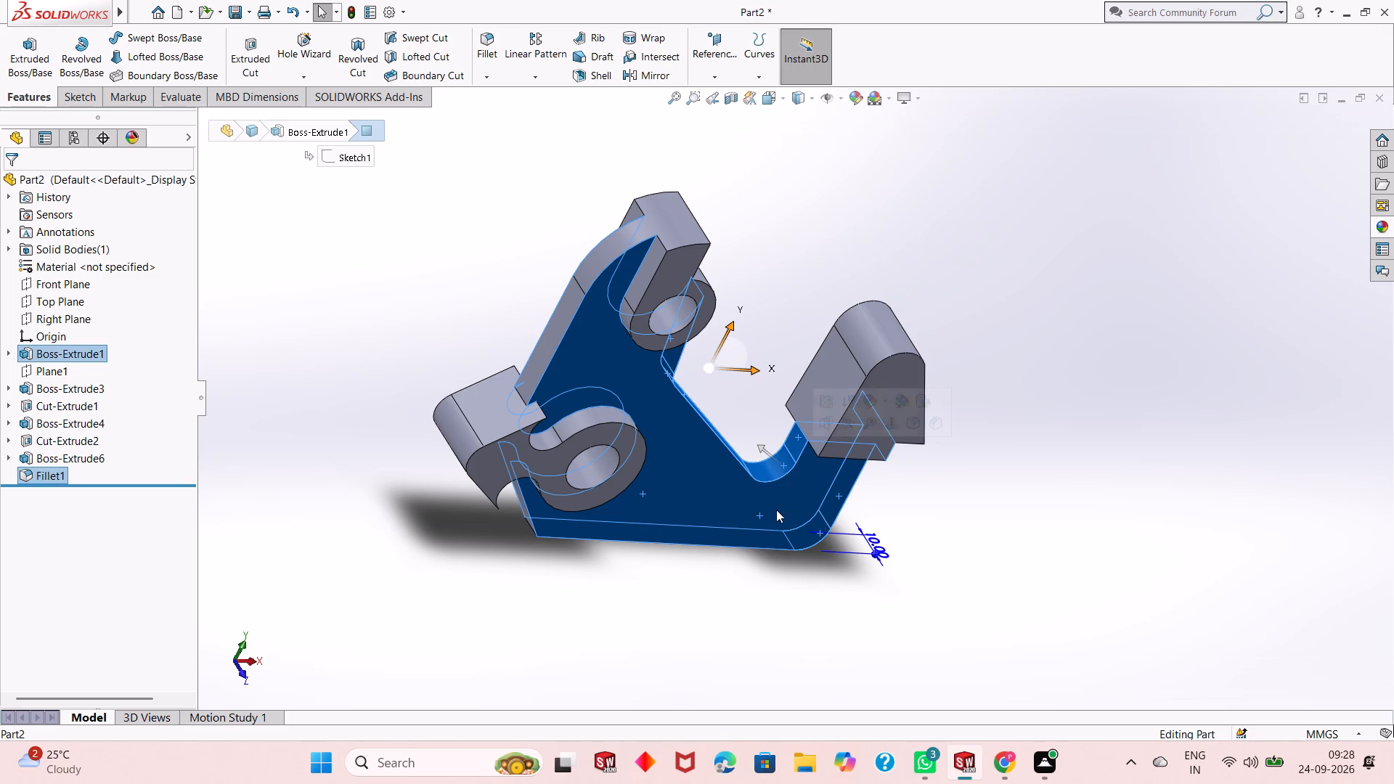
ctrl+click(598, 261)
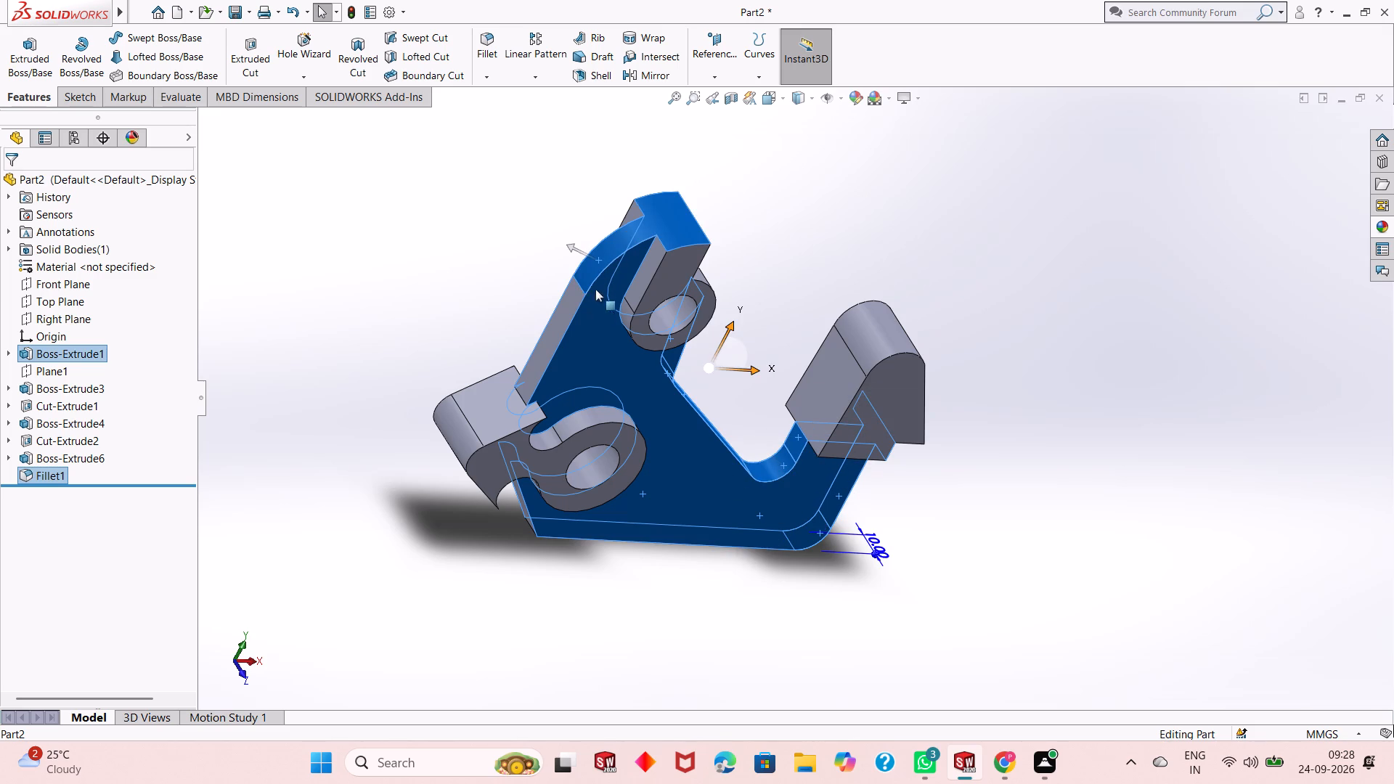
ctrl+click(555, 327)
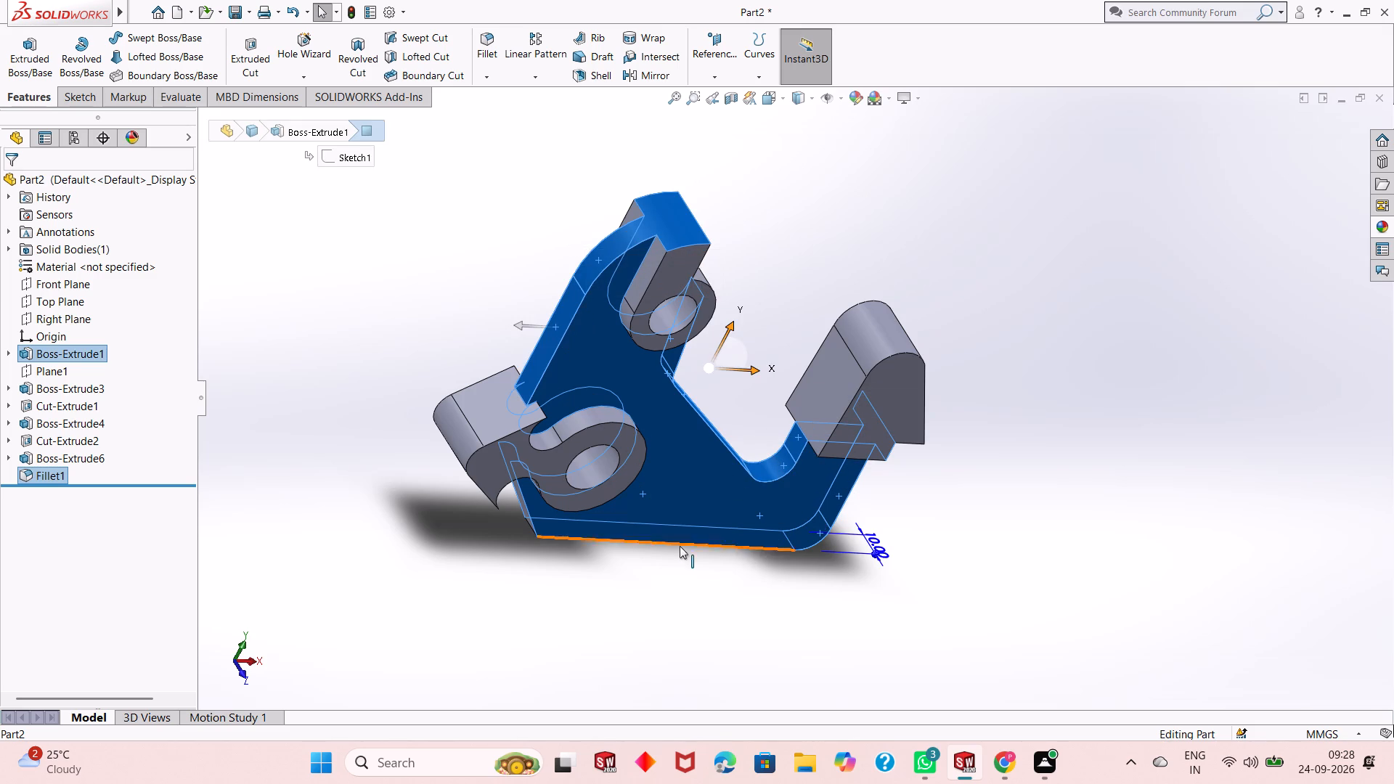
middle_drag(682, 547, 729, 353)
scroll(729, 354, up, 1)
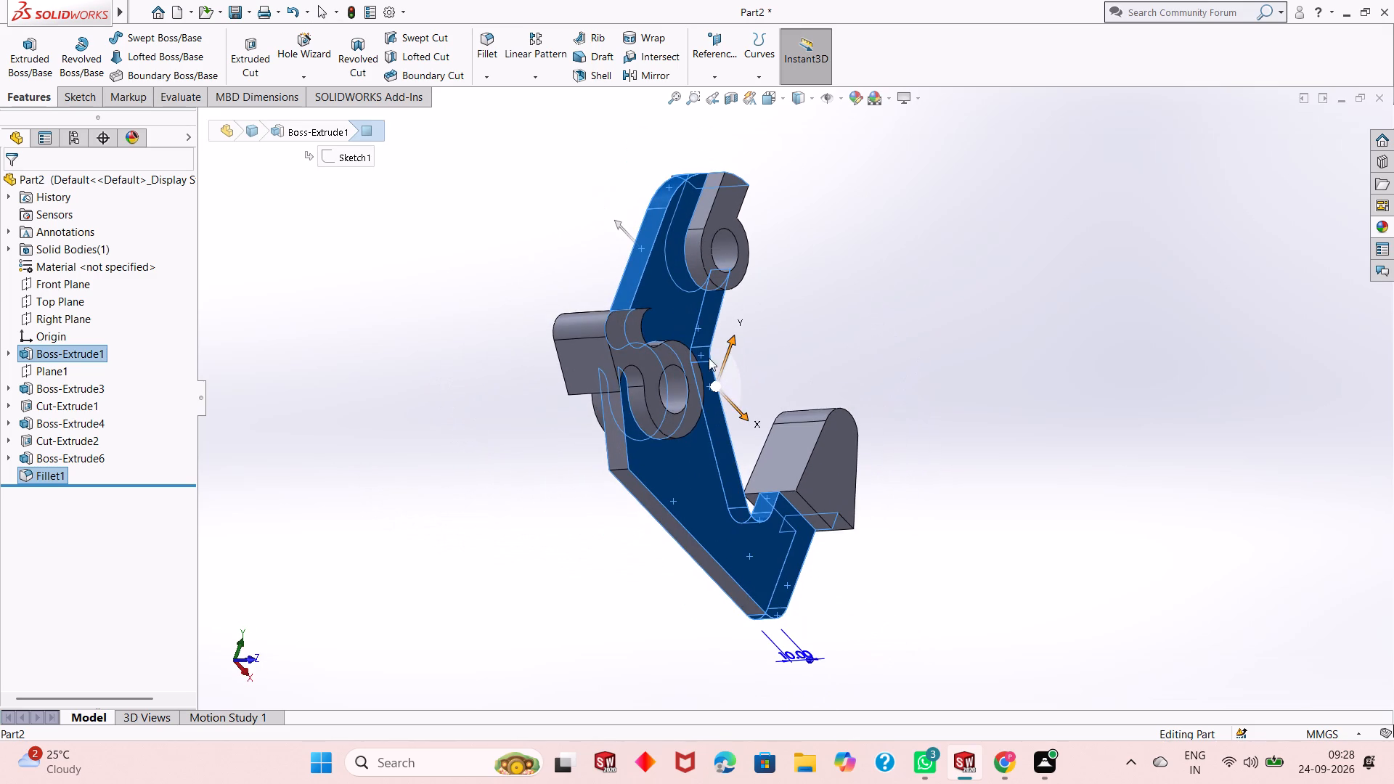
ctrl+click(615, 451)
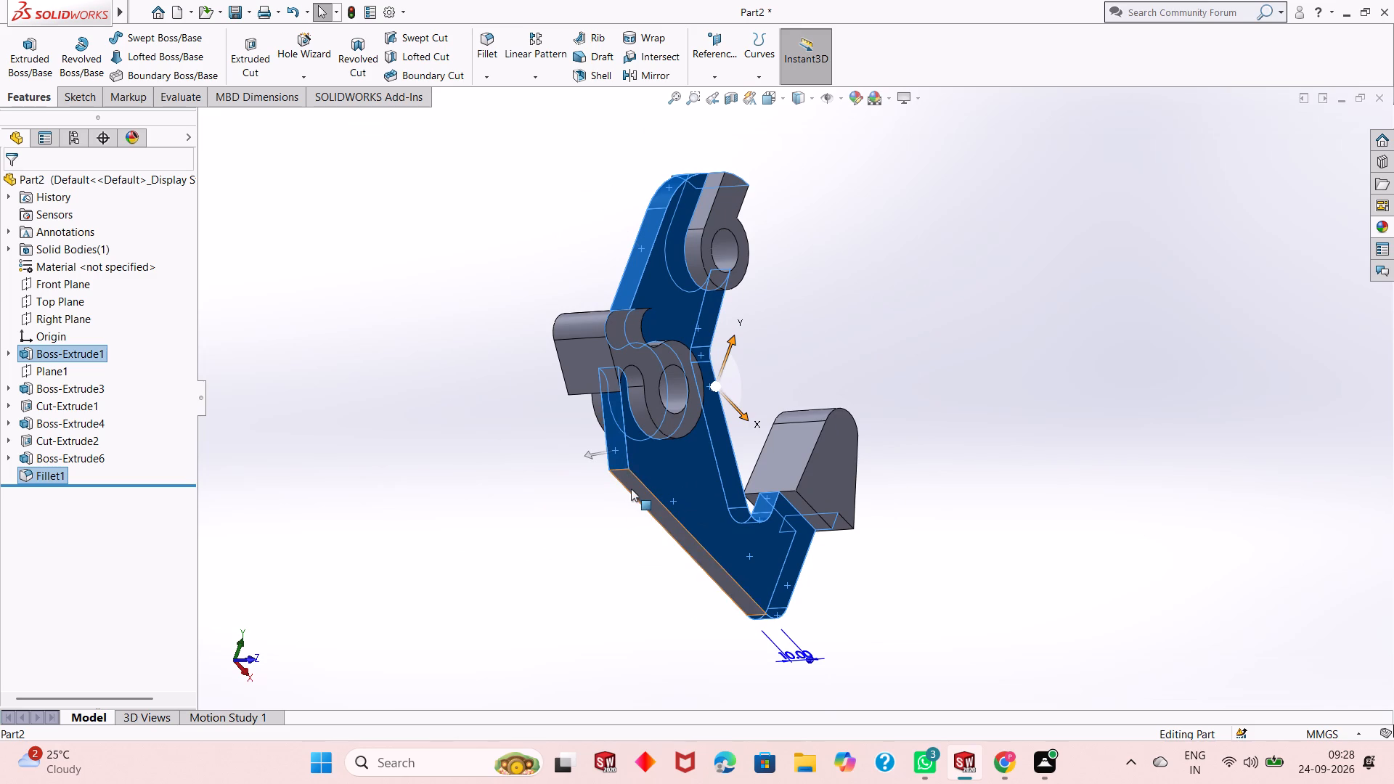
ctrl+click(631, 489)
Open the colour appearance for the selected plate faces, set a dark green, and check it from both sides of the bracket.
scroll(643, 348, down, 3)
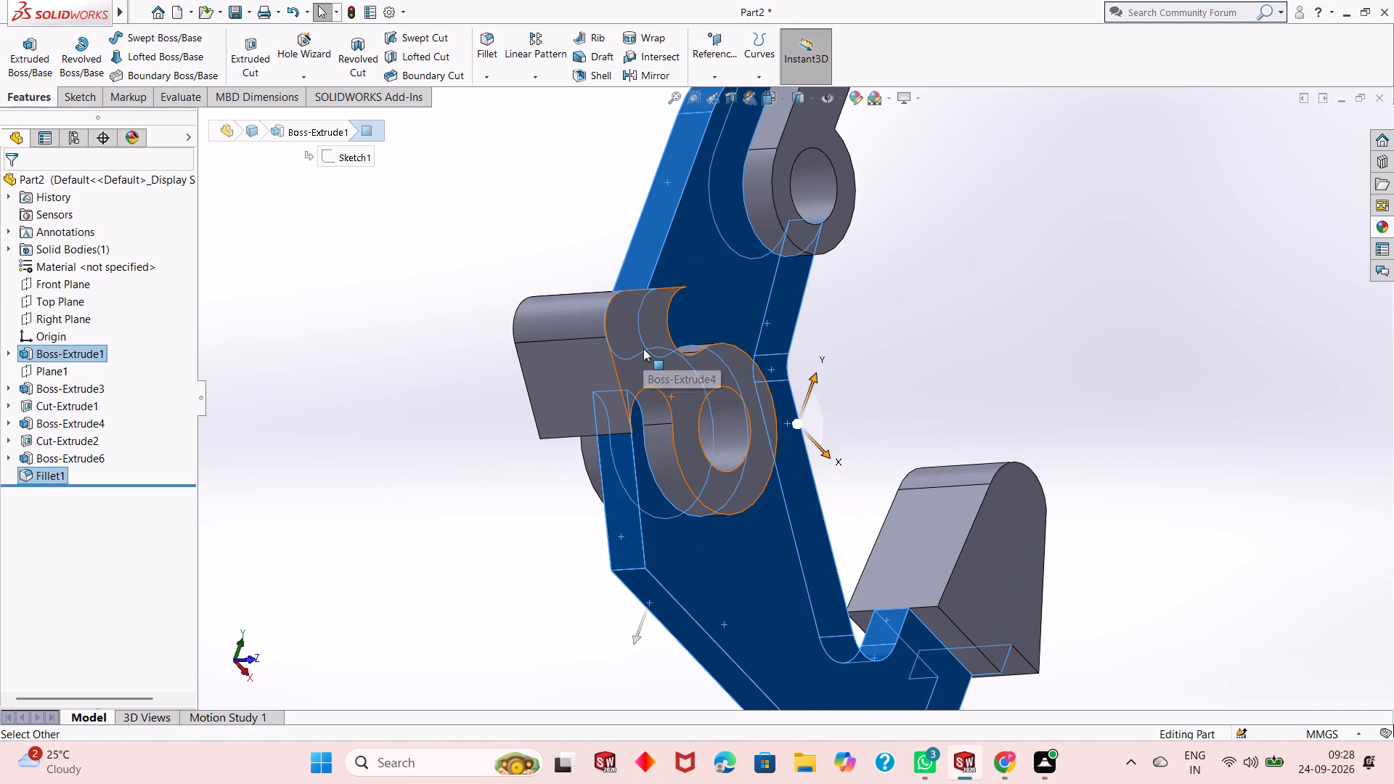
middle_drag(643, 348, 635, 411)
scroll(634, 412, up, 3)
middle_drag(757, 200, 753, 218)
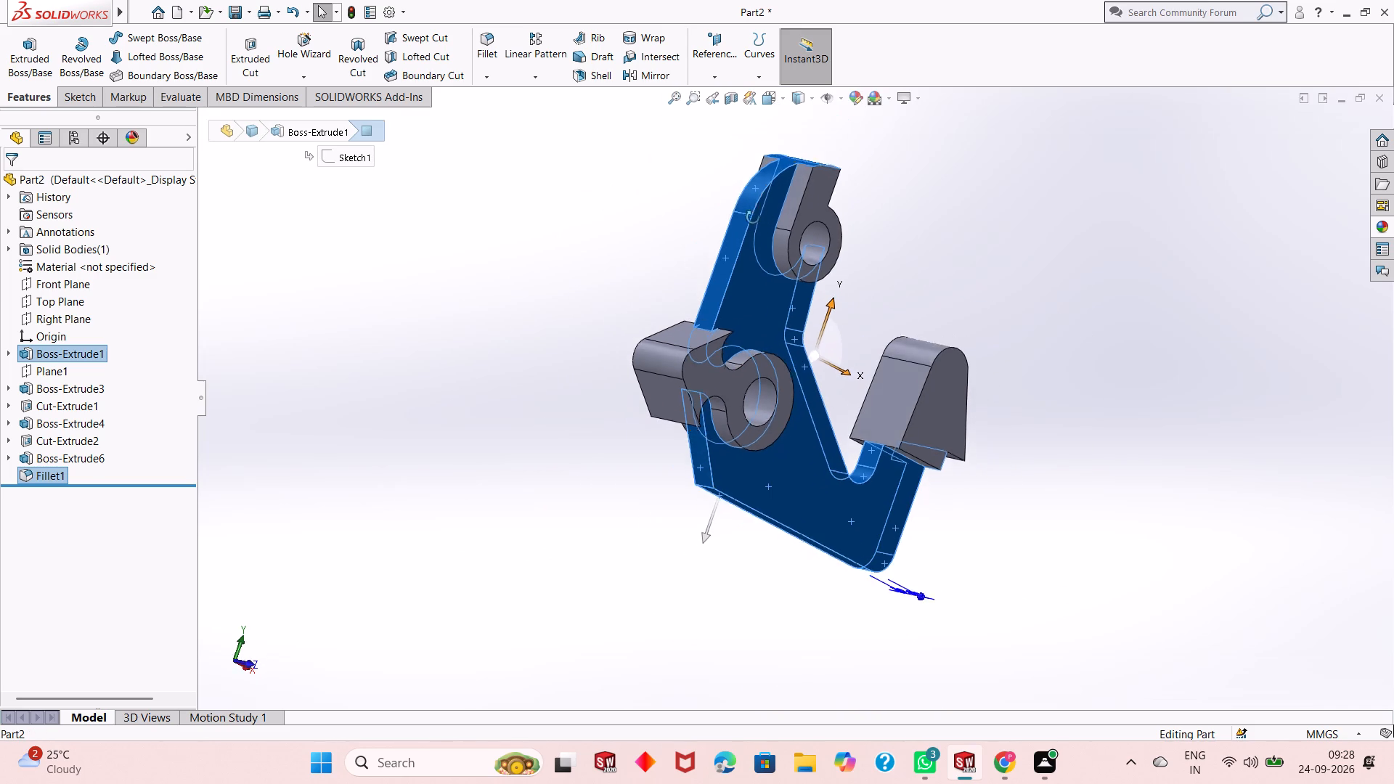
middle_drag(753, 218, 510, 279)
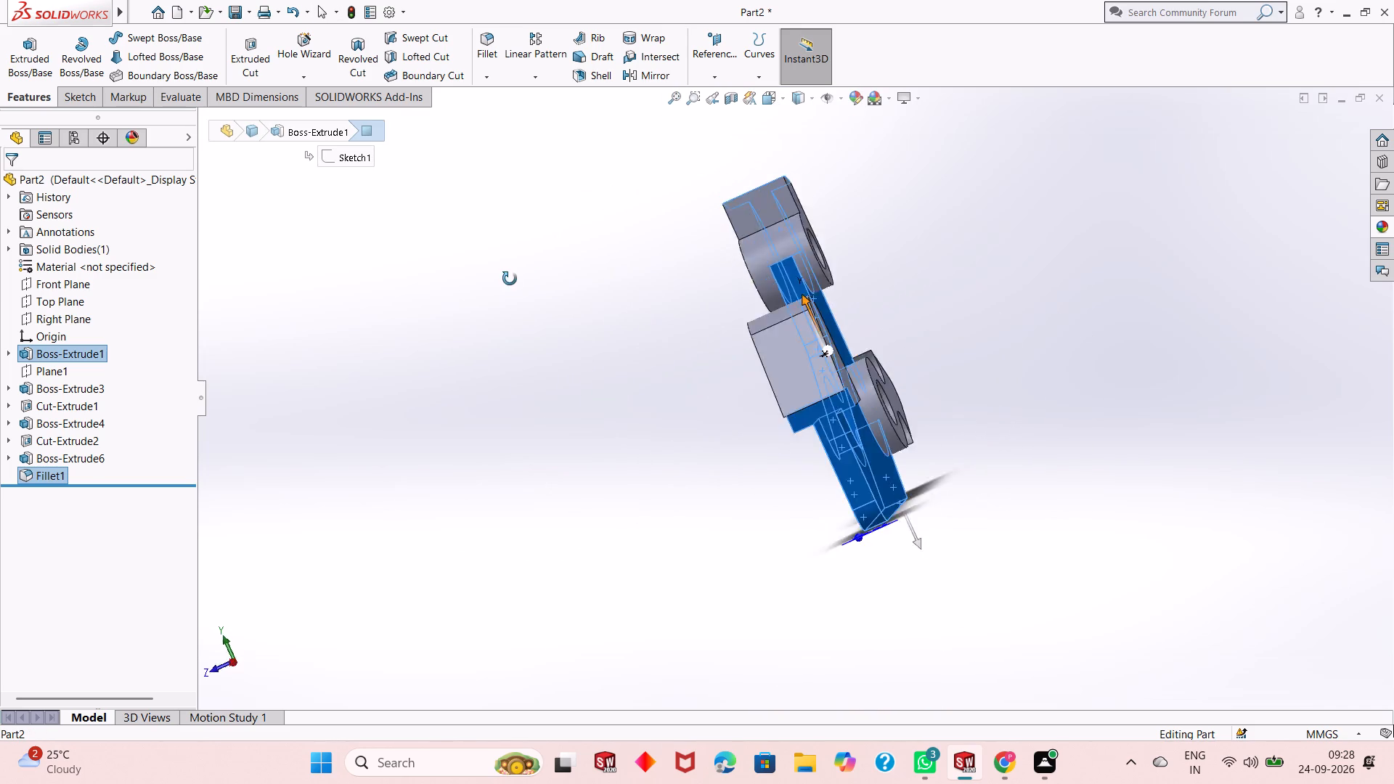
middle_drag(510, 279, 380, 351)
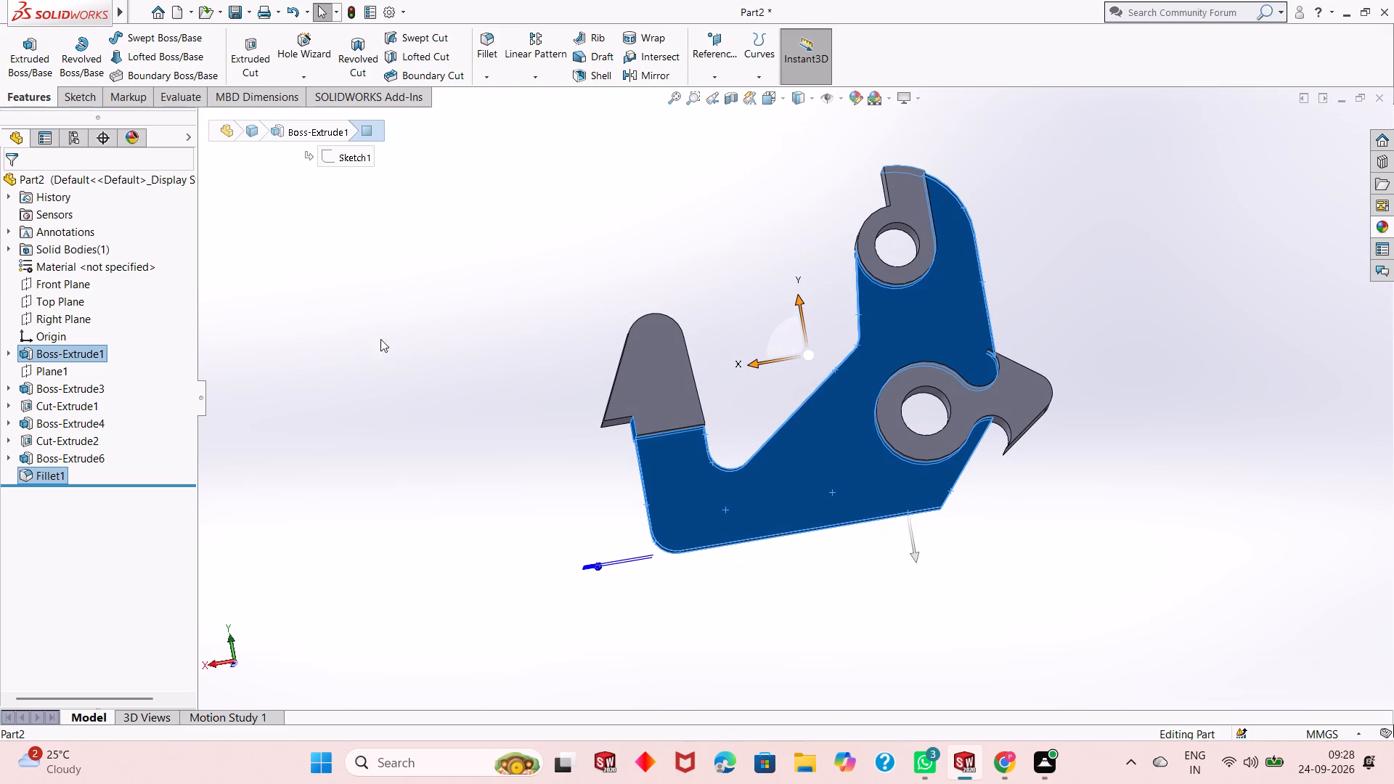
click(852, 102)
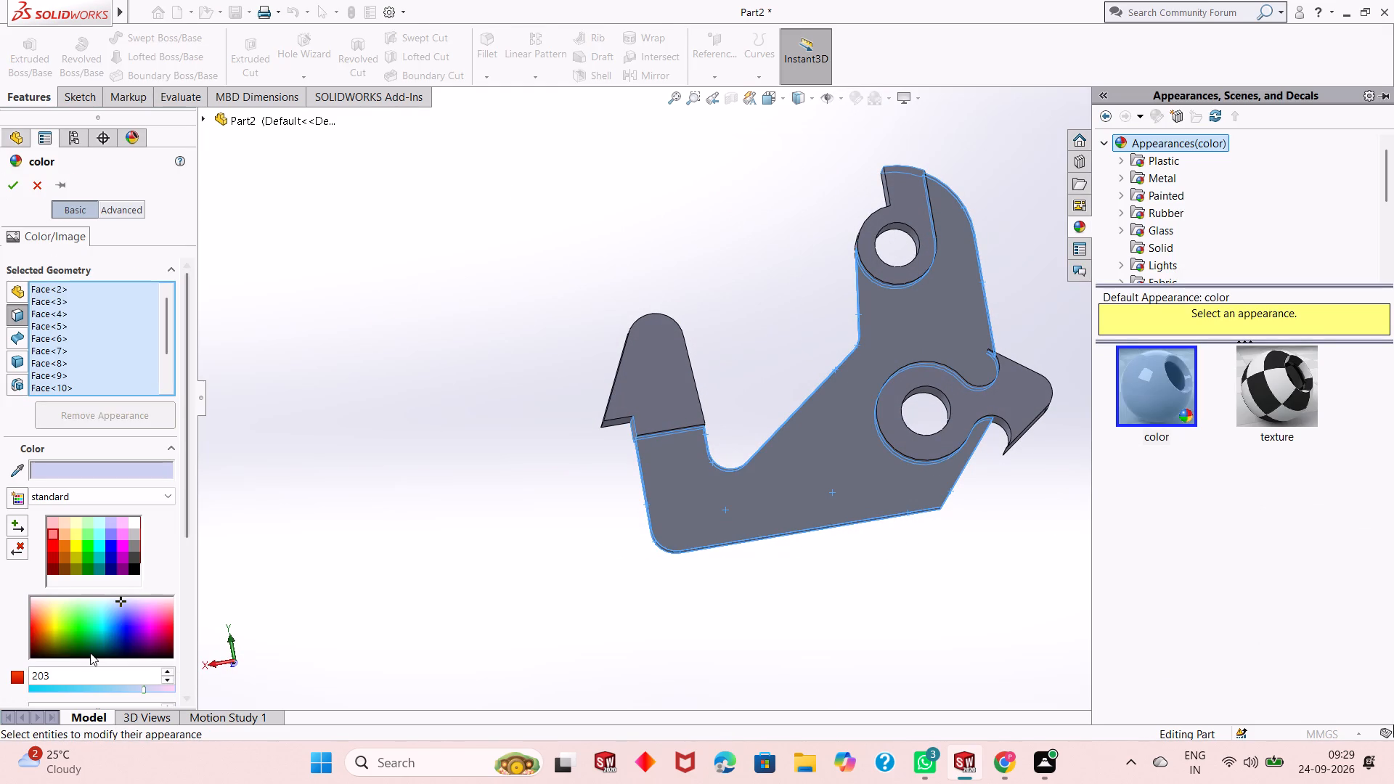
click(90, 653)
click(90, 646)
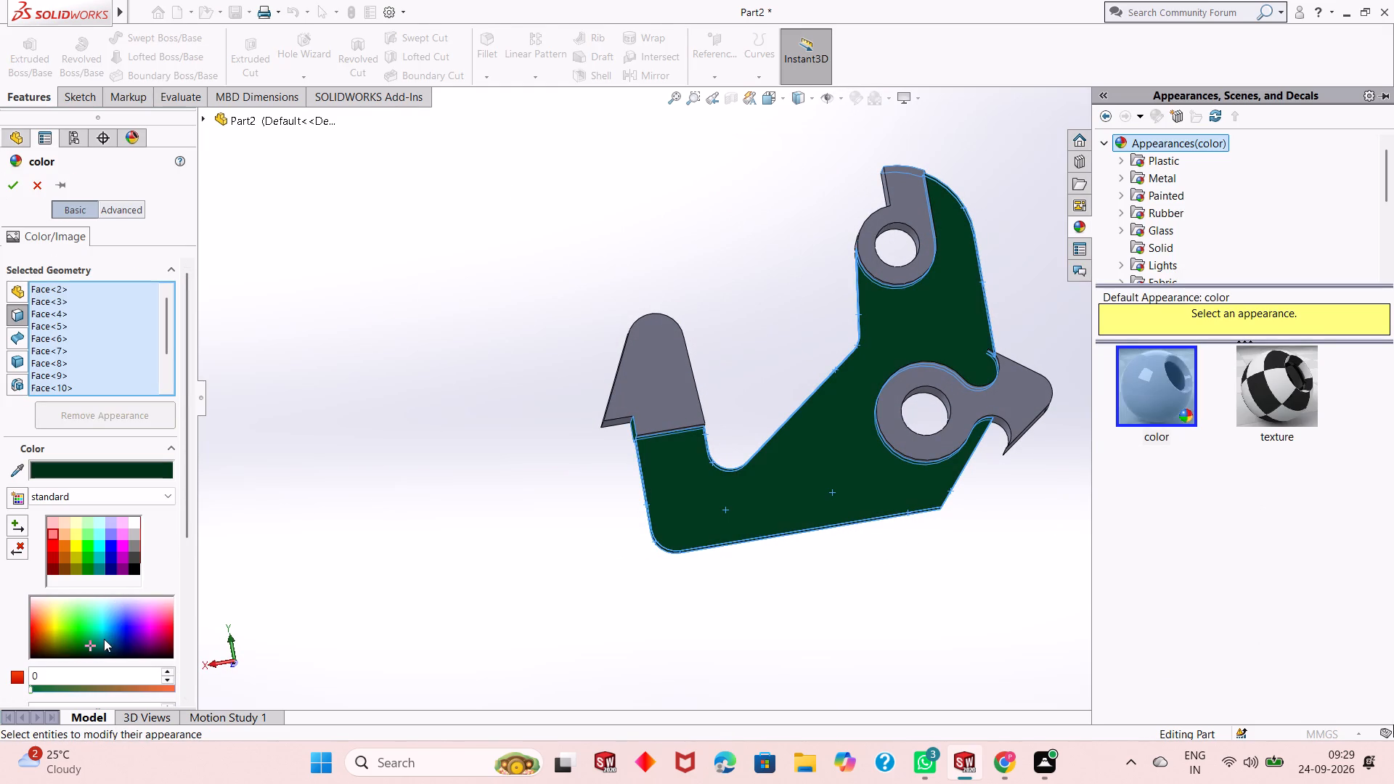
scroll(584, 500, up, 2)
scroll(959, 329, down, 3)
middle_drag(806, 495, 770, 520)
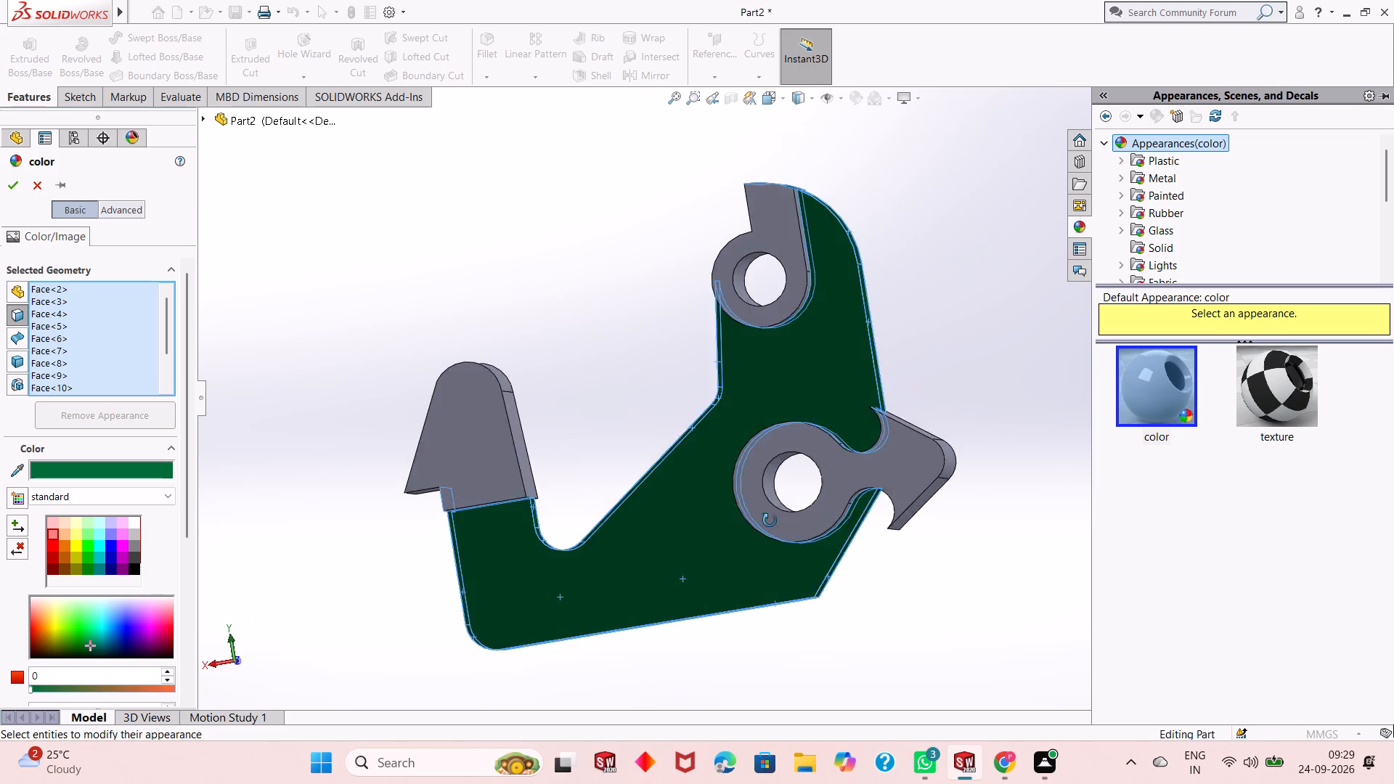
middle_drag(770, 520, 442, 576)
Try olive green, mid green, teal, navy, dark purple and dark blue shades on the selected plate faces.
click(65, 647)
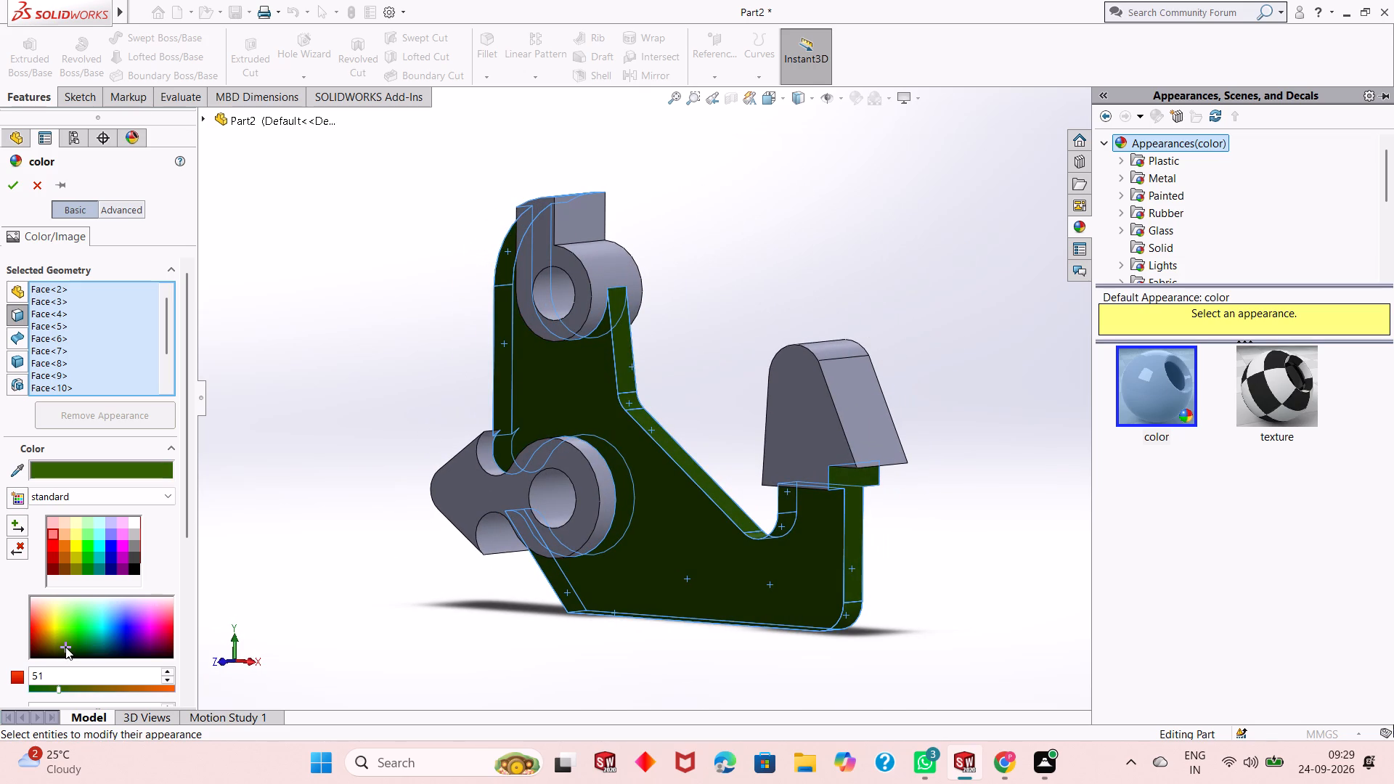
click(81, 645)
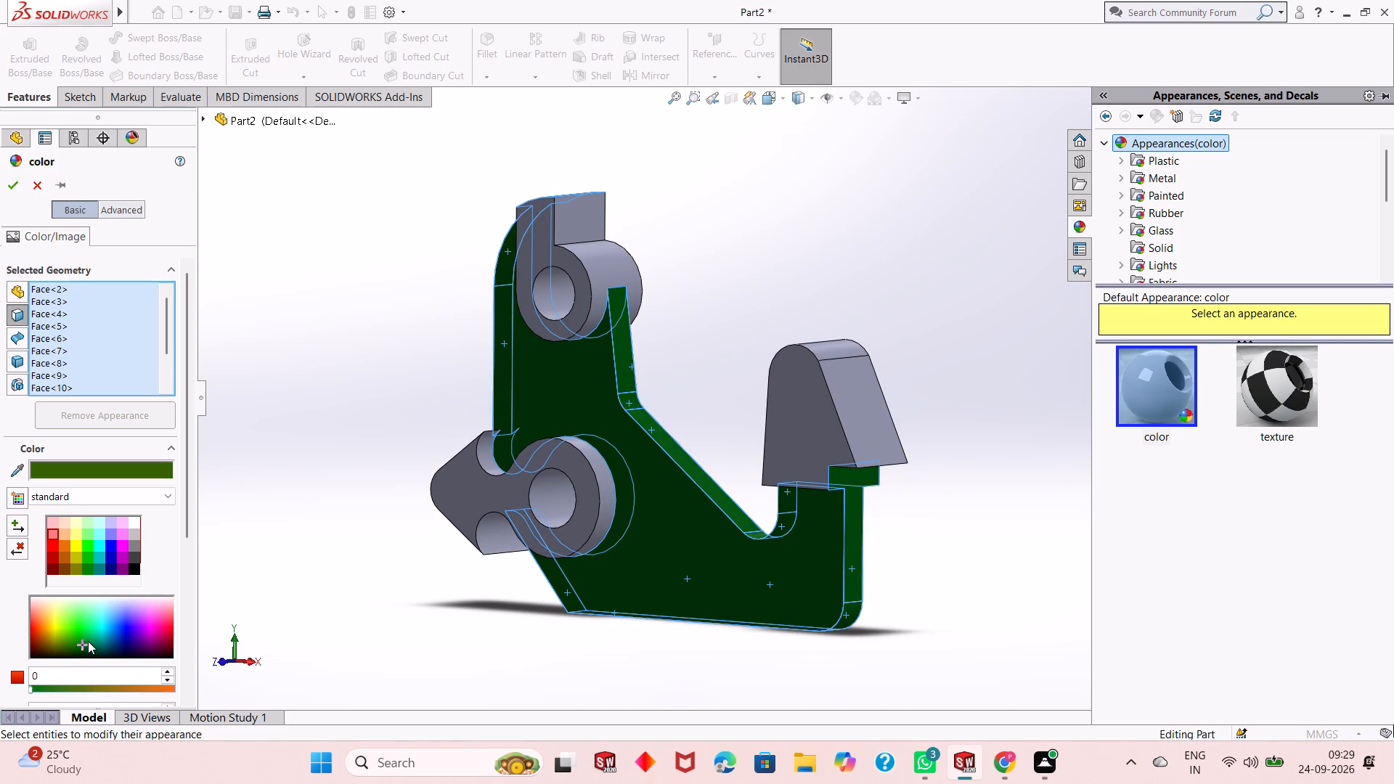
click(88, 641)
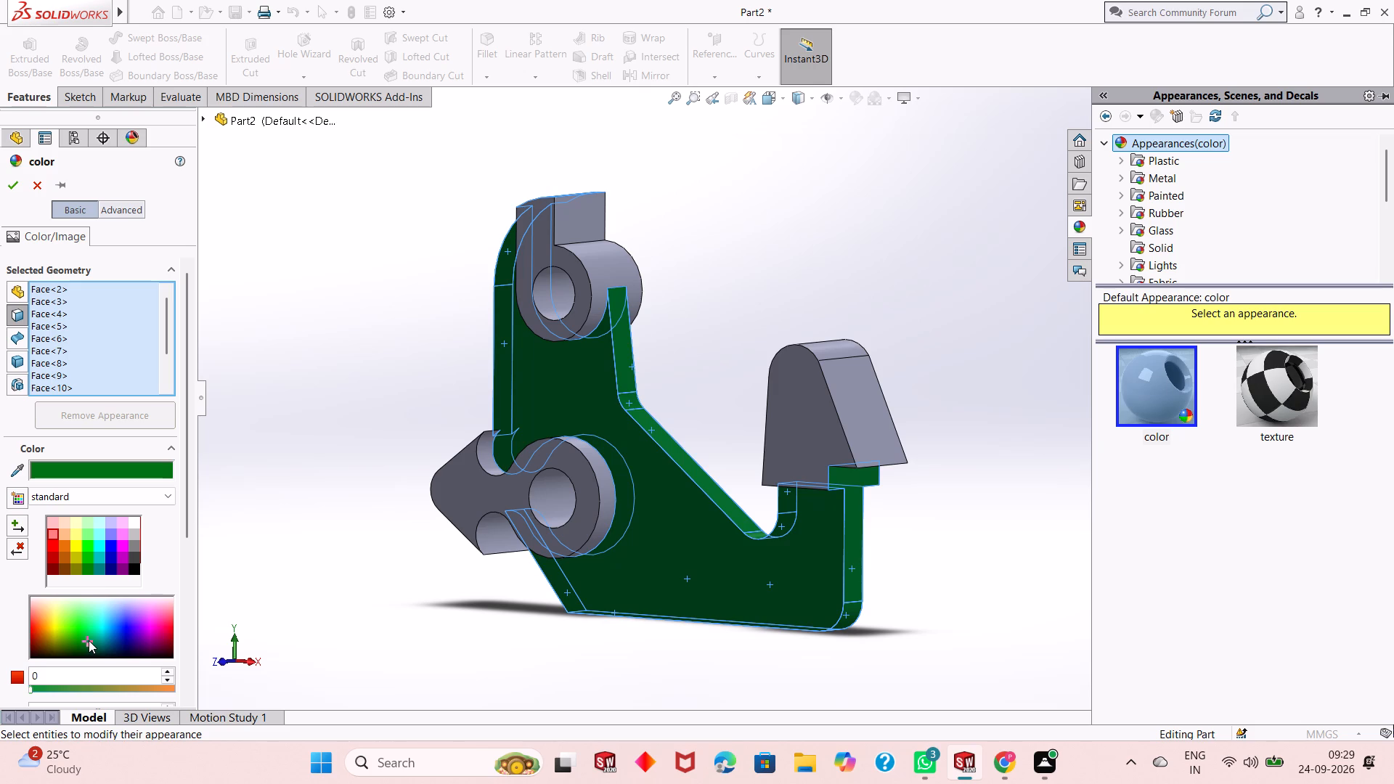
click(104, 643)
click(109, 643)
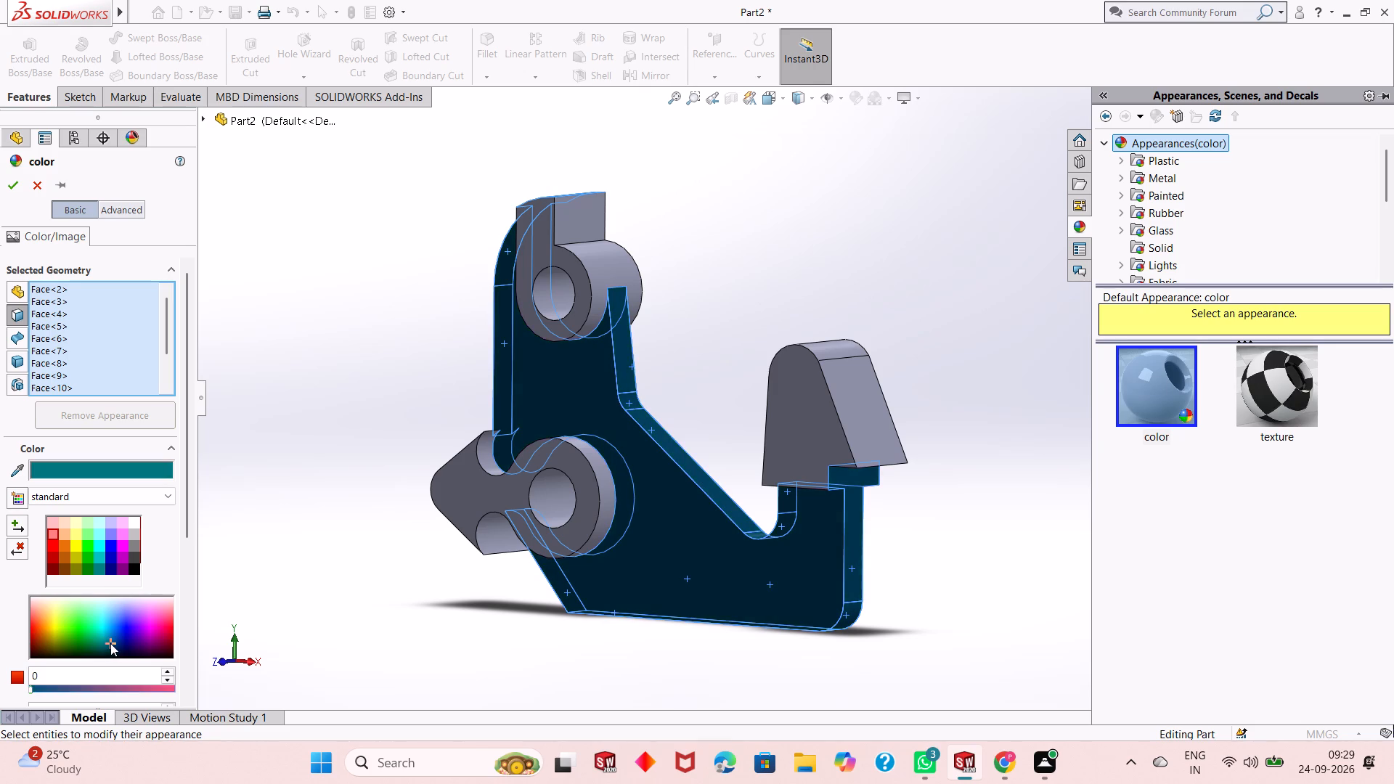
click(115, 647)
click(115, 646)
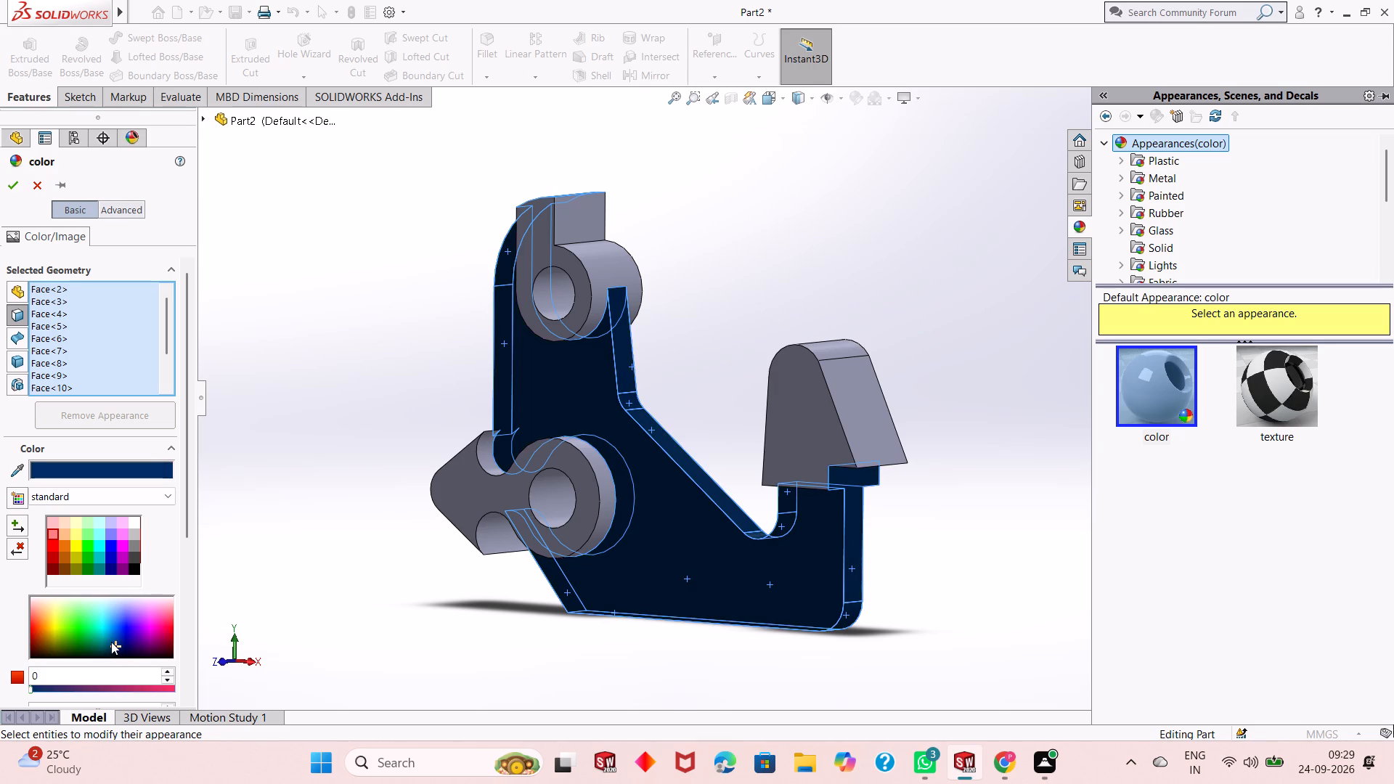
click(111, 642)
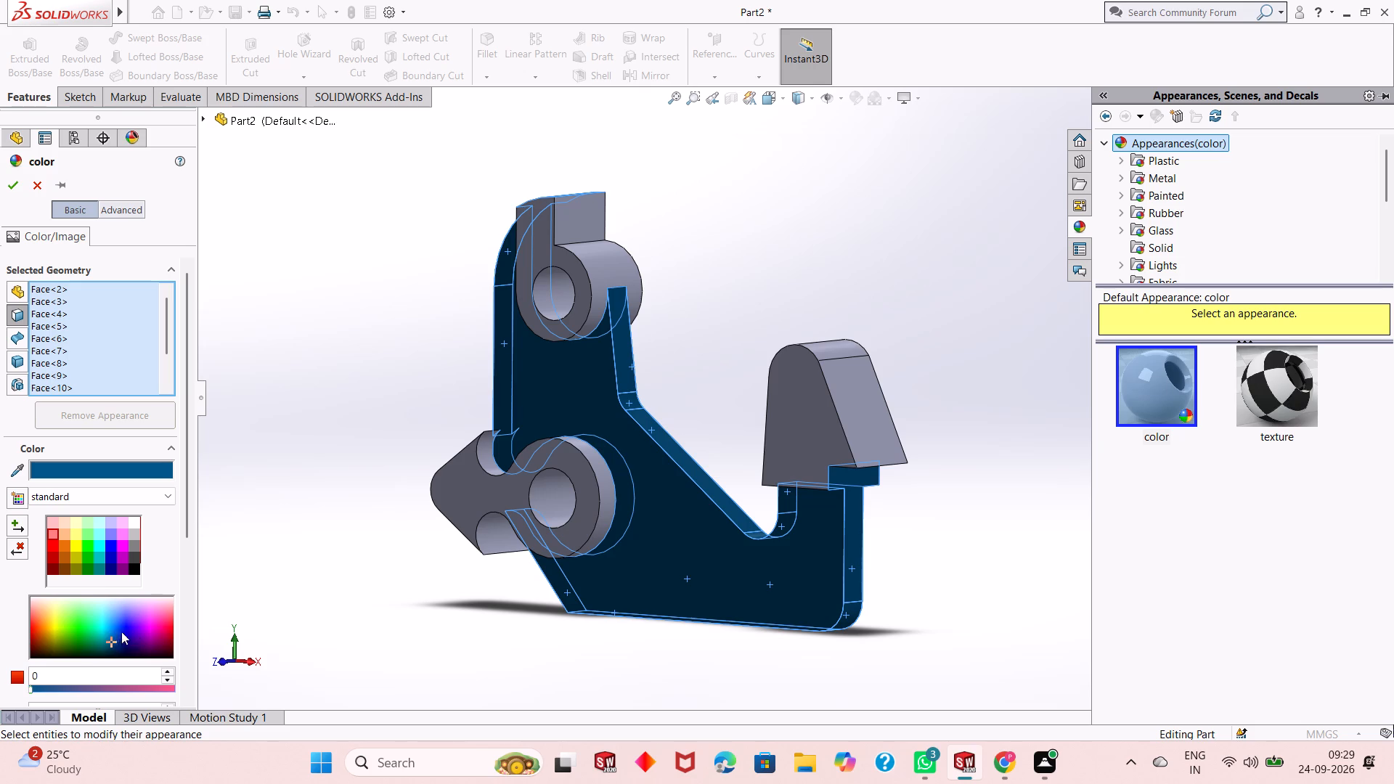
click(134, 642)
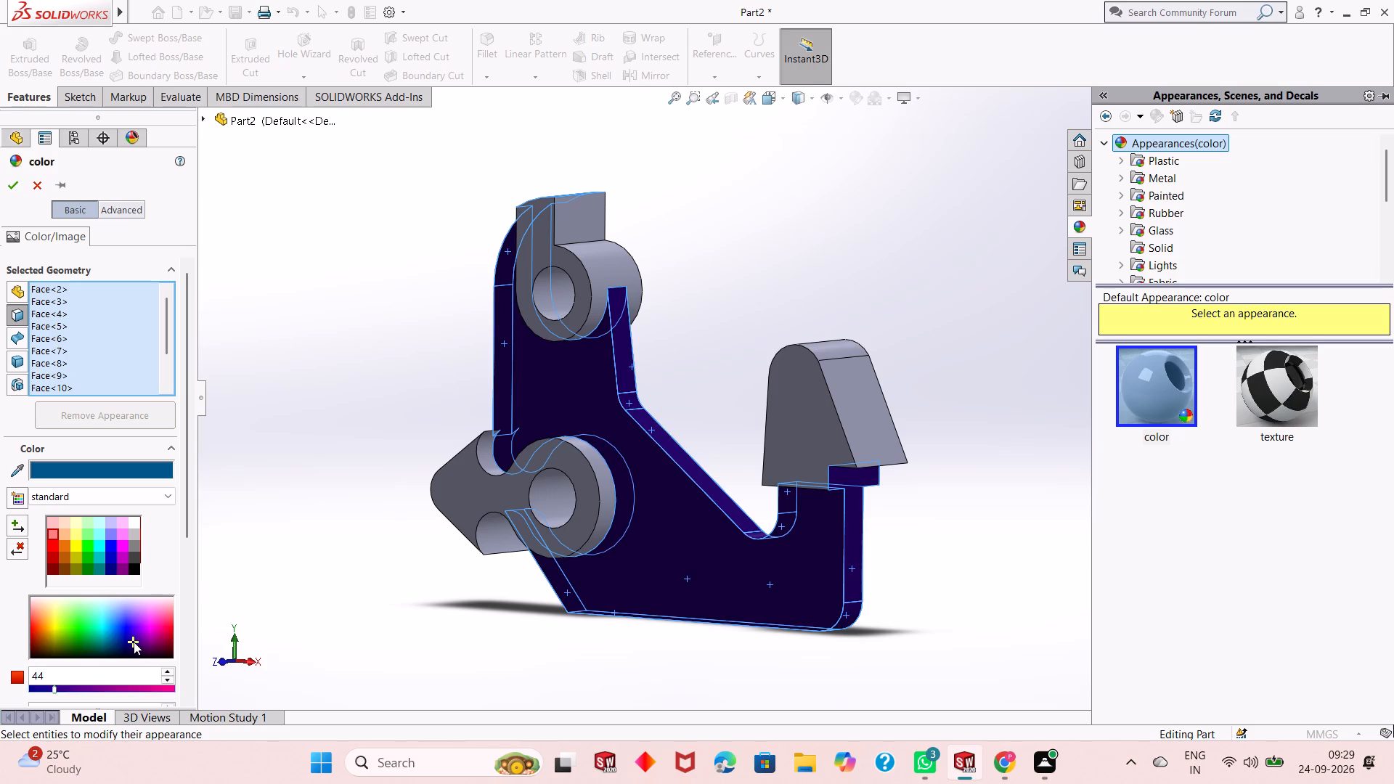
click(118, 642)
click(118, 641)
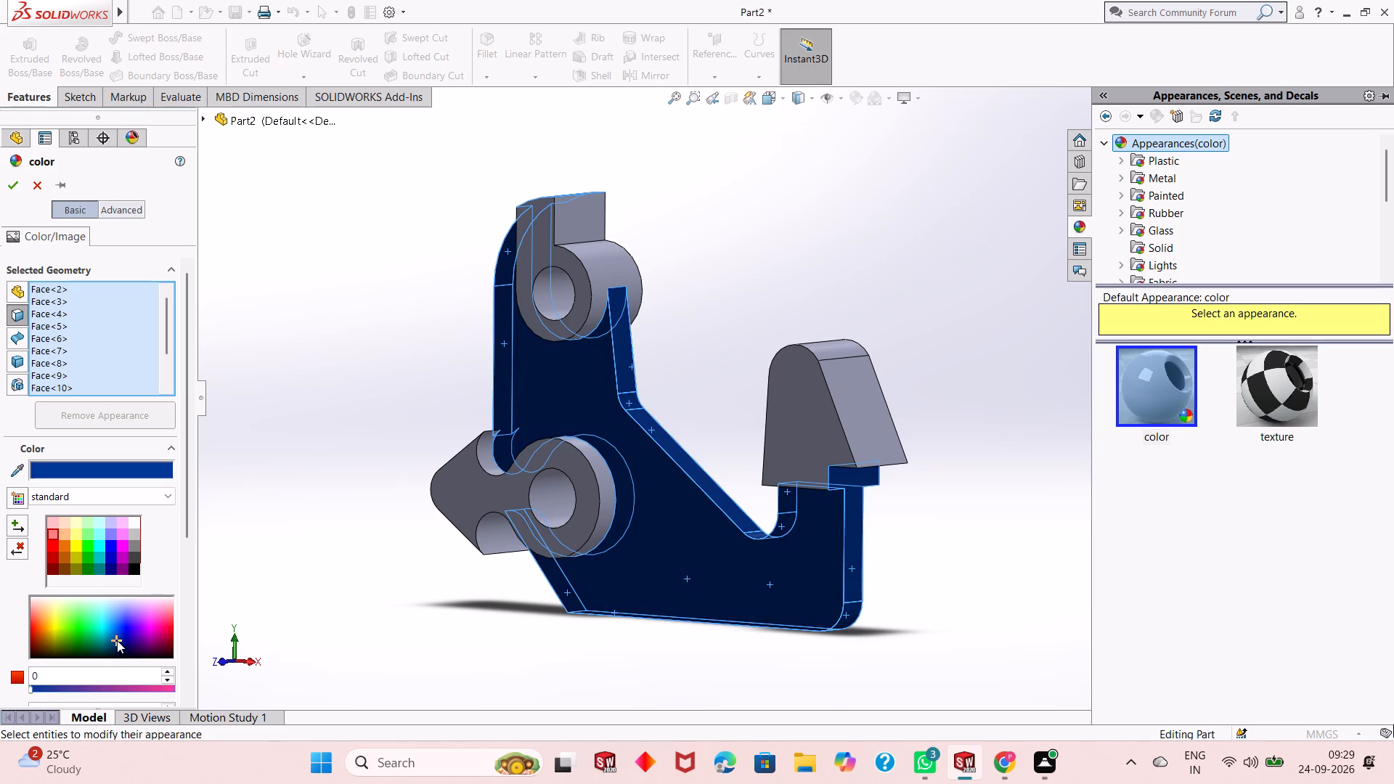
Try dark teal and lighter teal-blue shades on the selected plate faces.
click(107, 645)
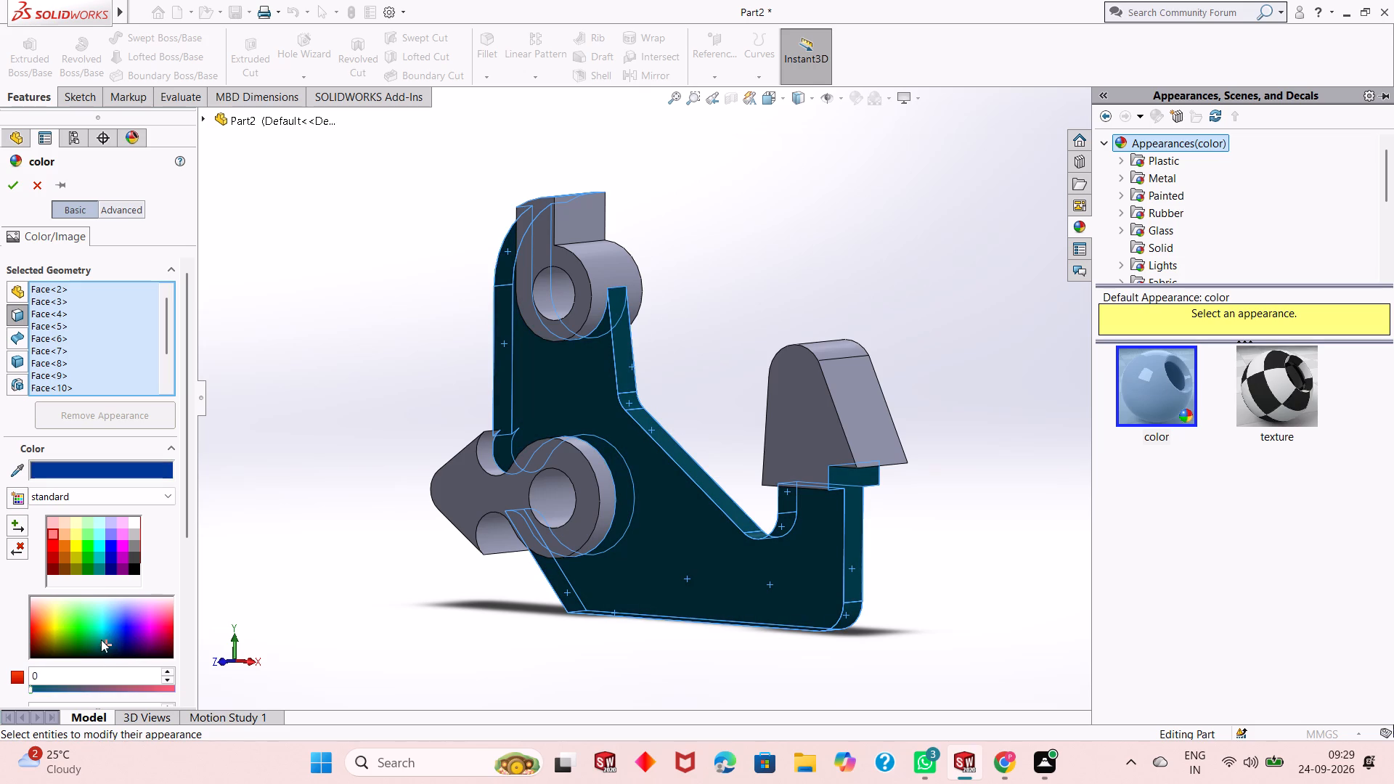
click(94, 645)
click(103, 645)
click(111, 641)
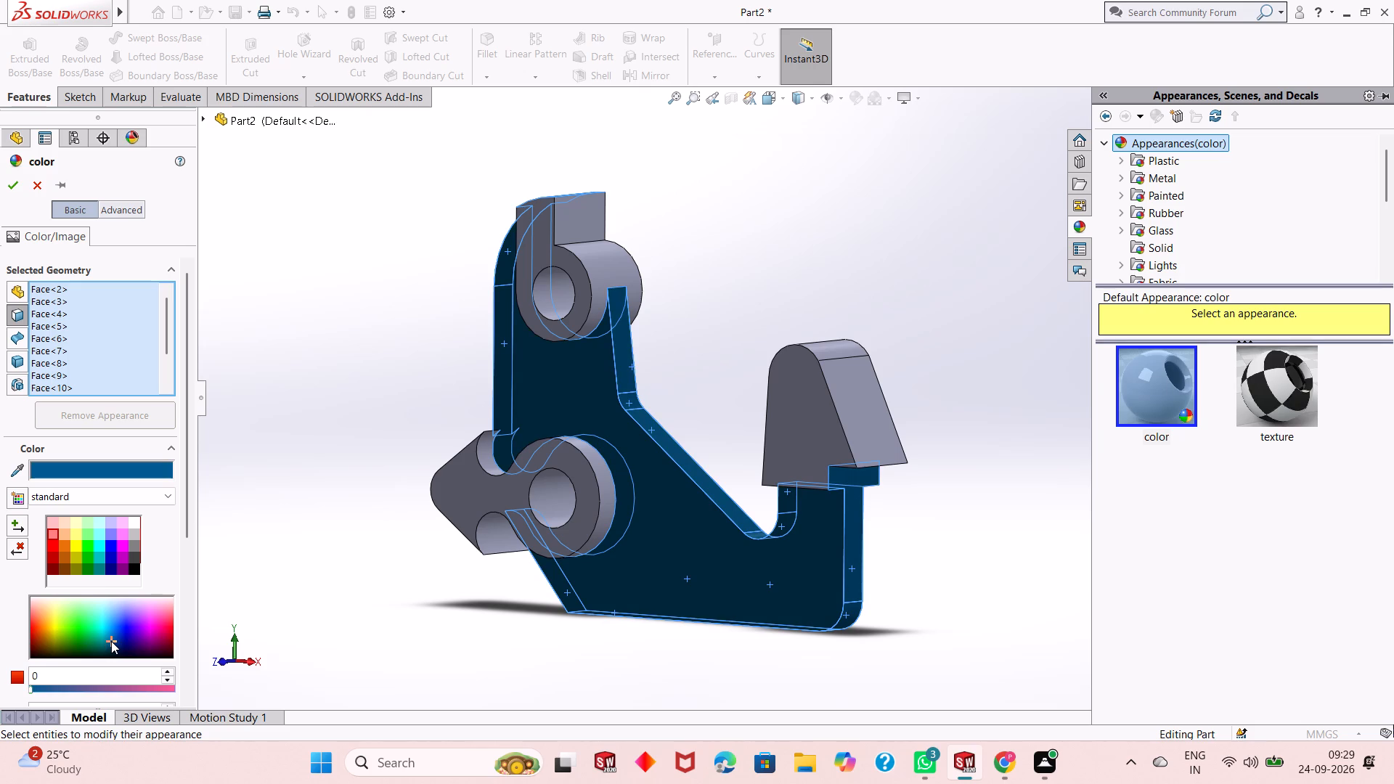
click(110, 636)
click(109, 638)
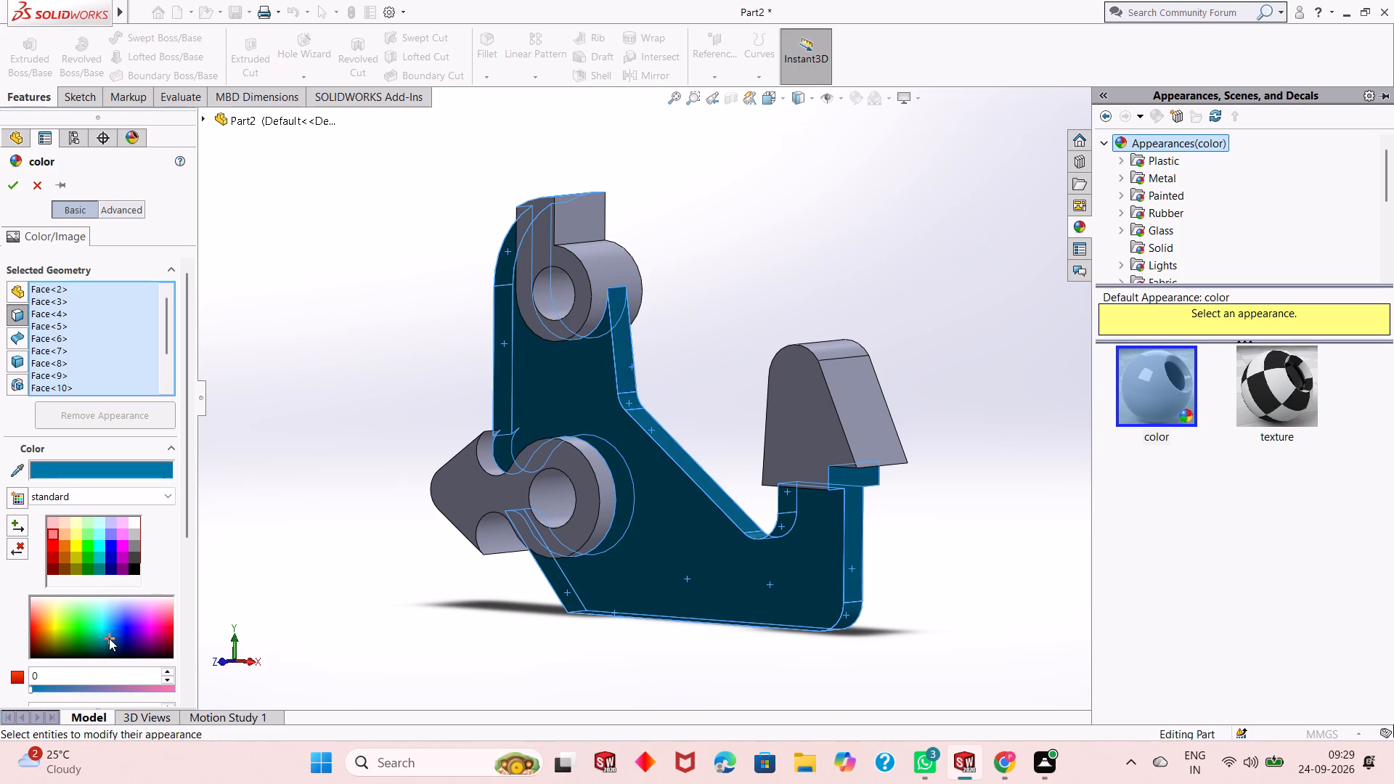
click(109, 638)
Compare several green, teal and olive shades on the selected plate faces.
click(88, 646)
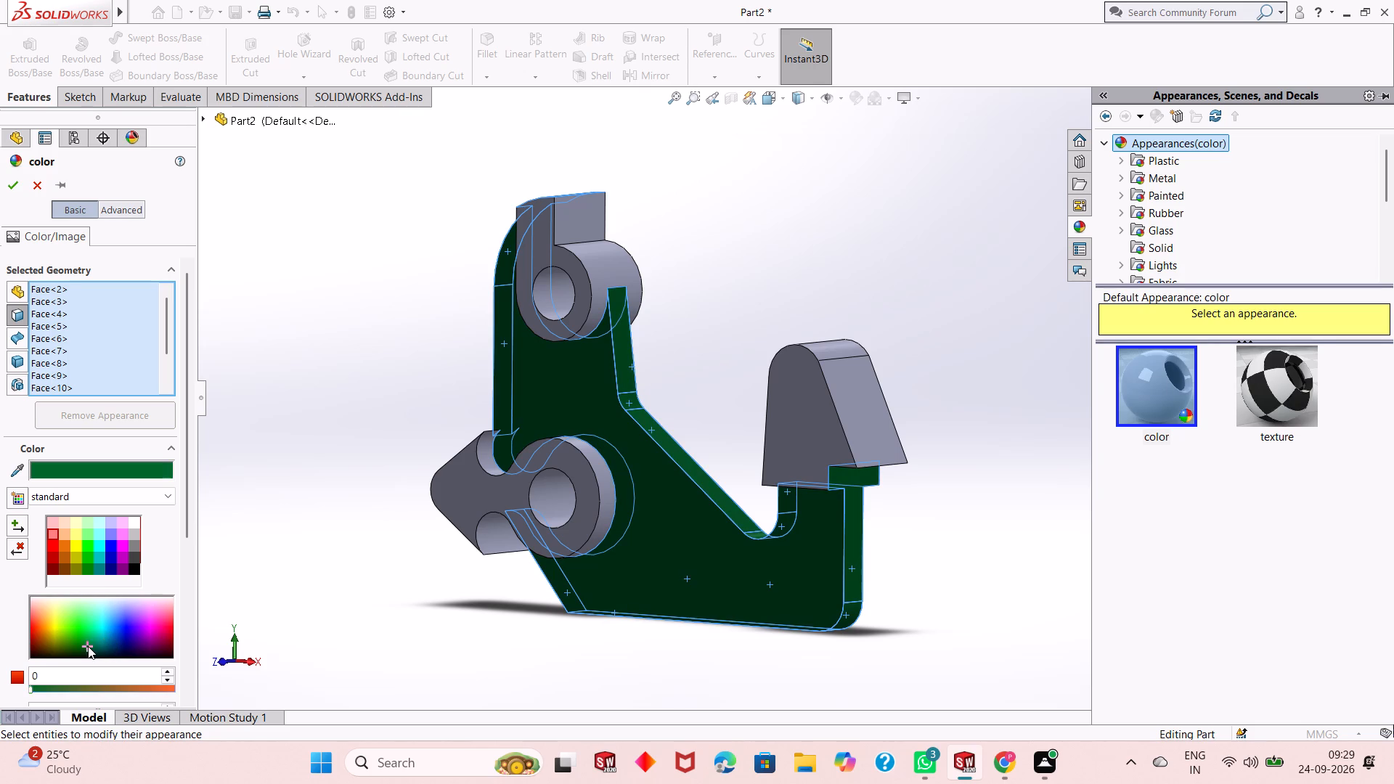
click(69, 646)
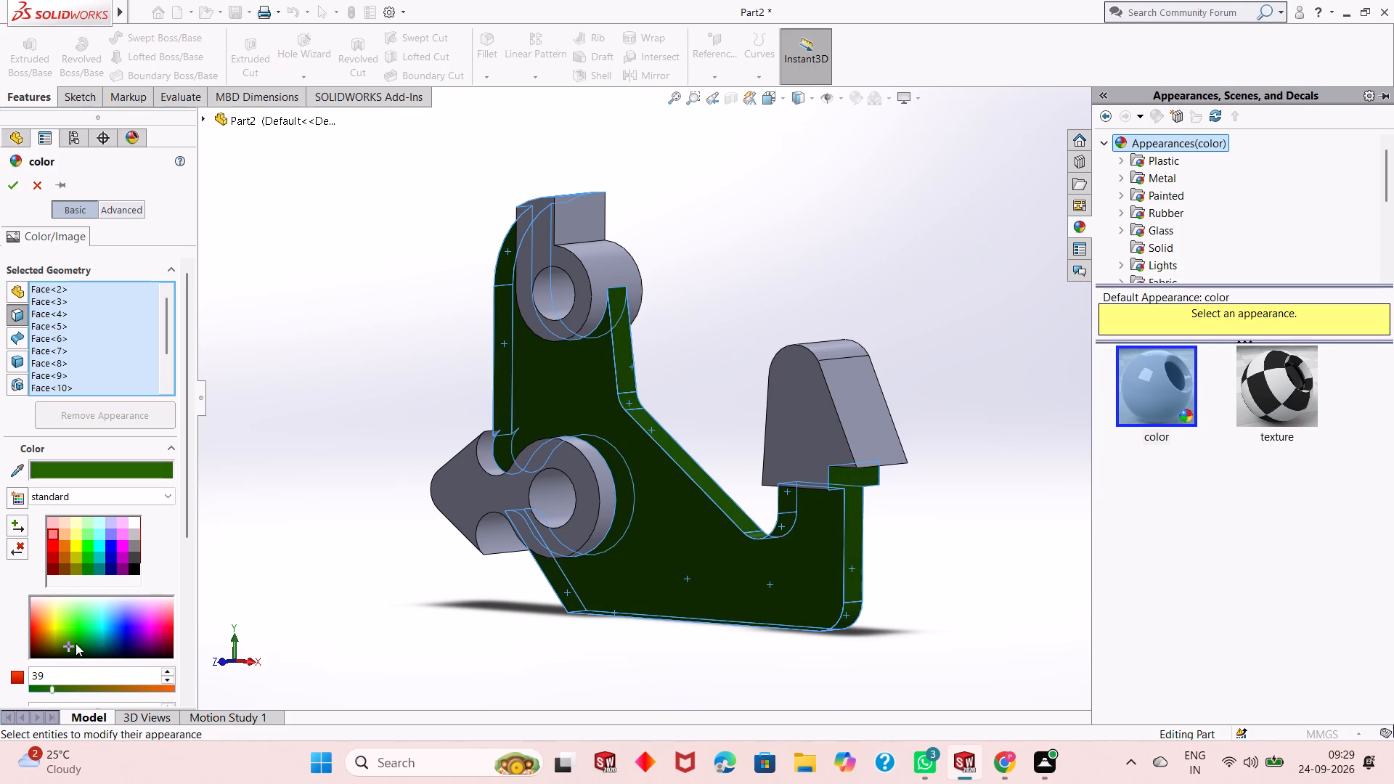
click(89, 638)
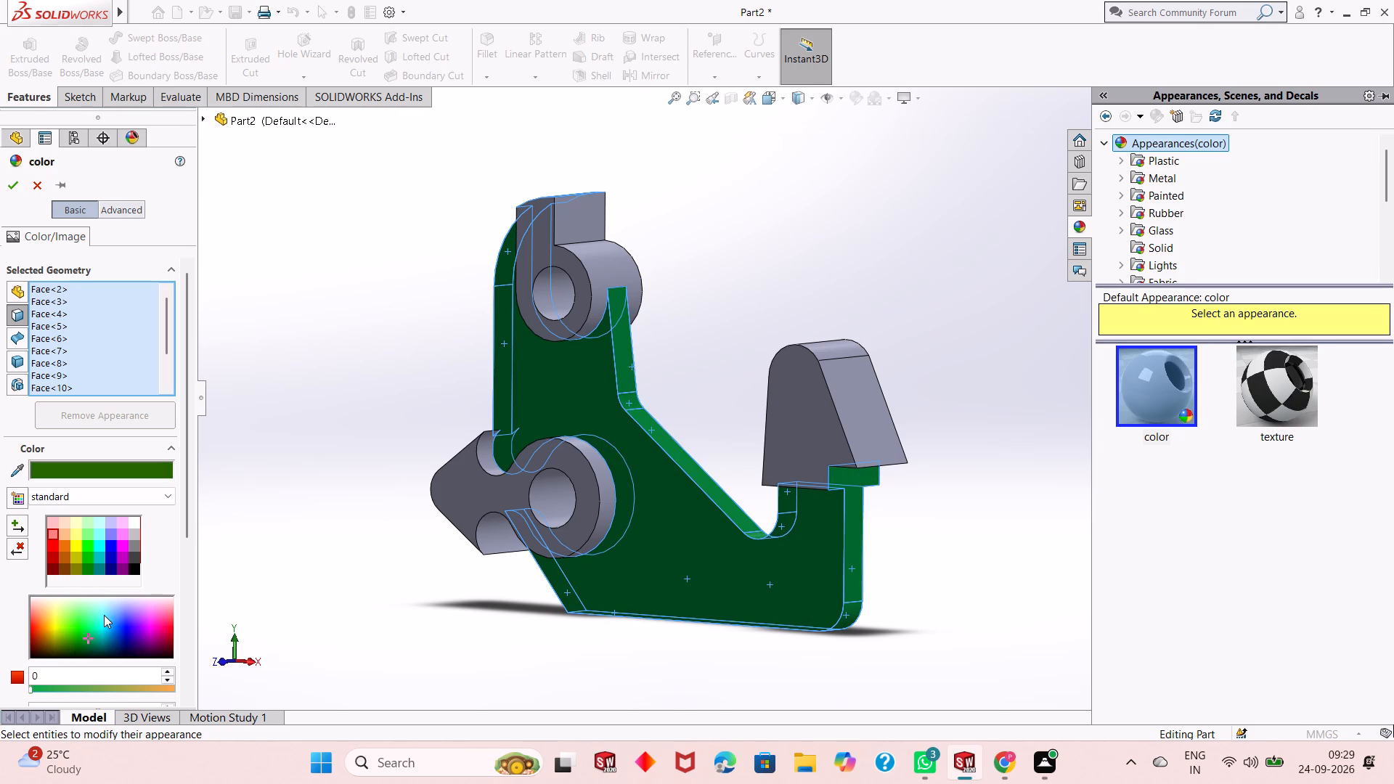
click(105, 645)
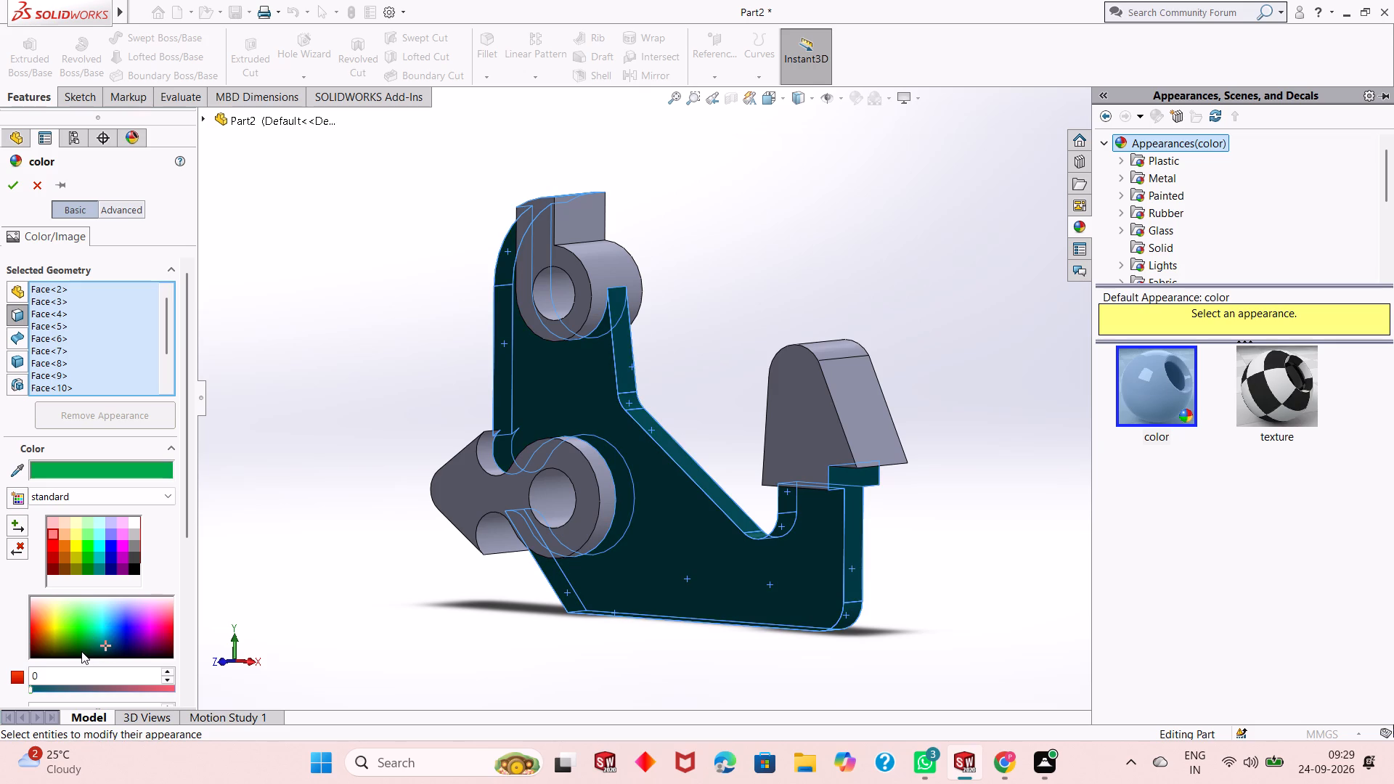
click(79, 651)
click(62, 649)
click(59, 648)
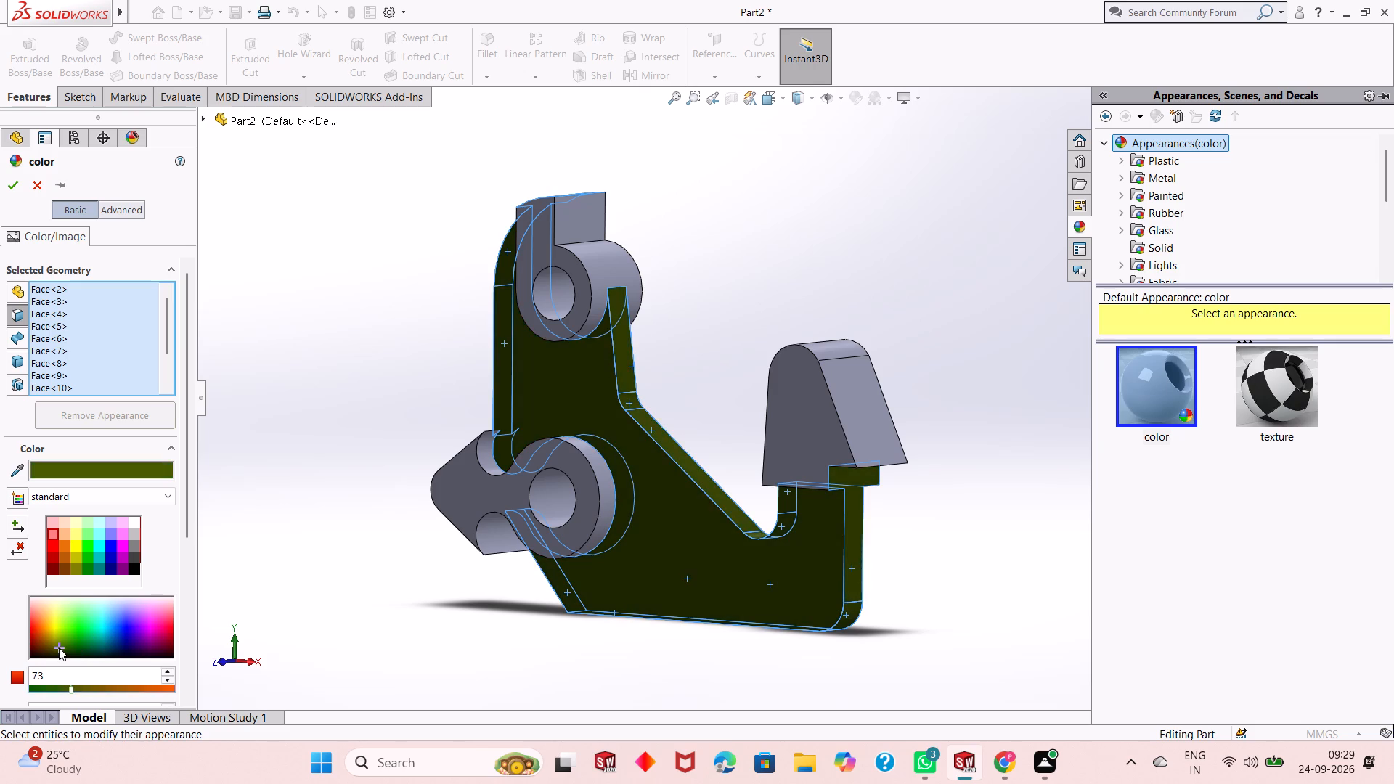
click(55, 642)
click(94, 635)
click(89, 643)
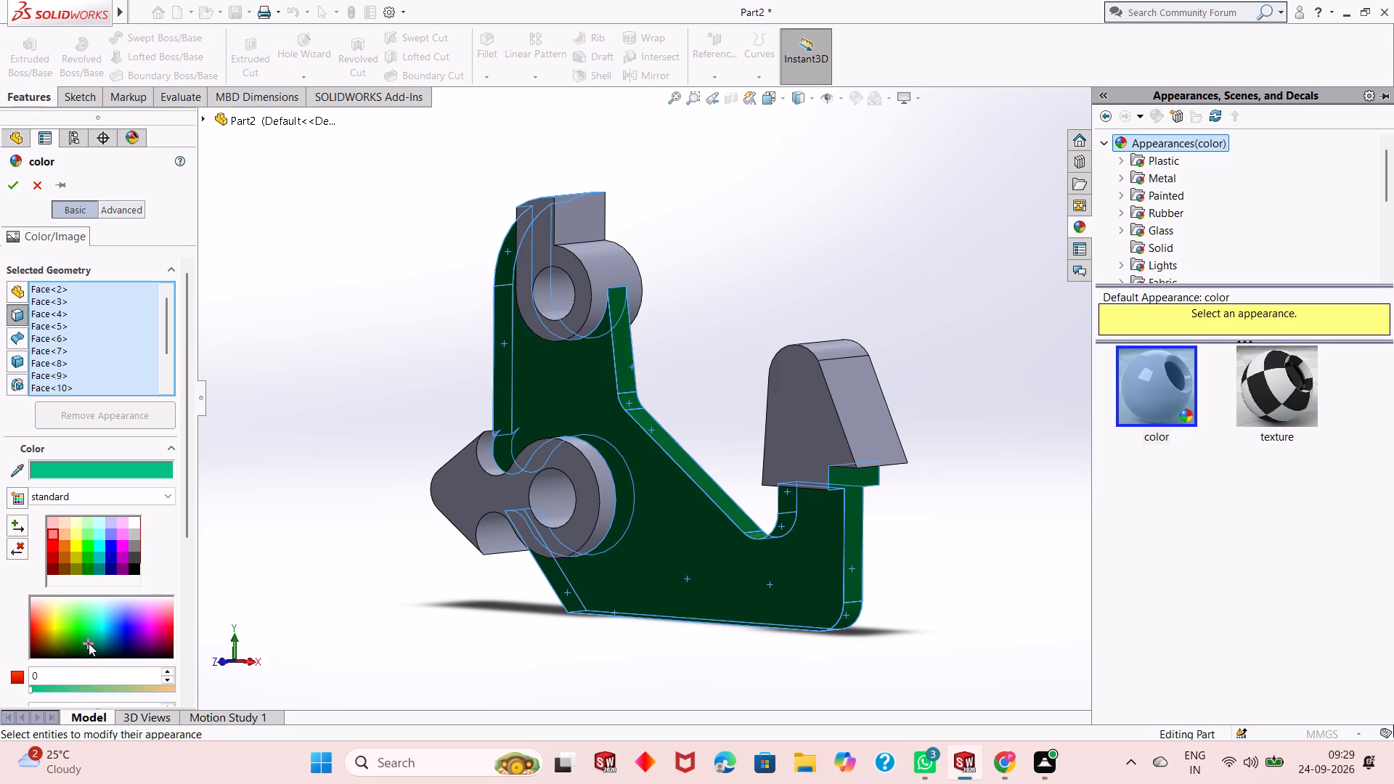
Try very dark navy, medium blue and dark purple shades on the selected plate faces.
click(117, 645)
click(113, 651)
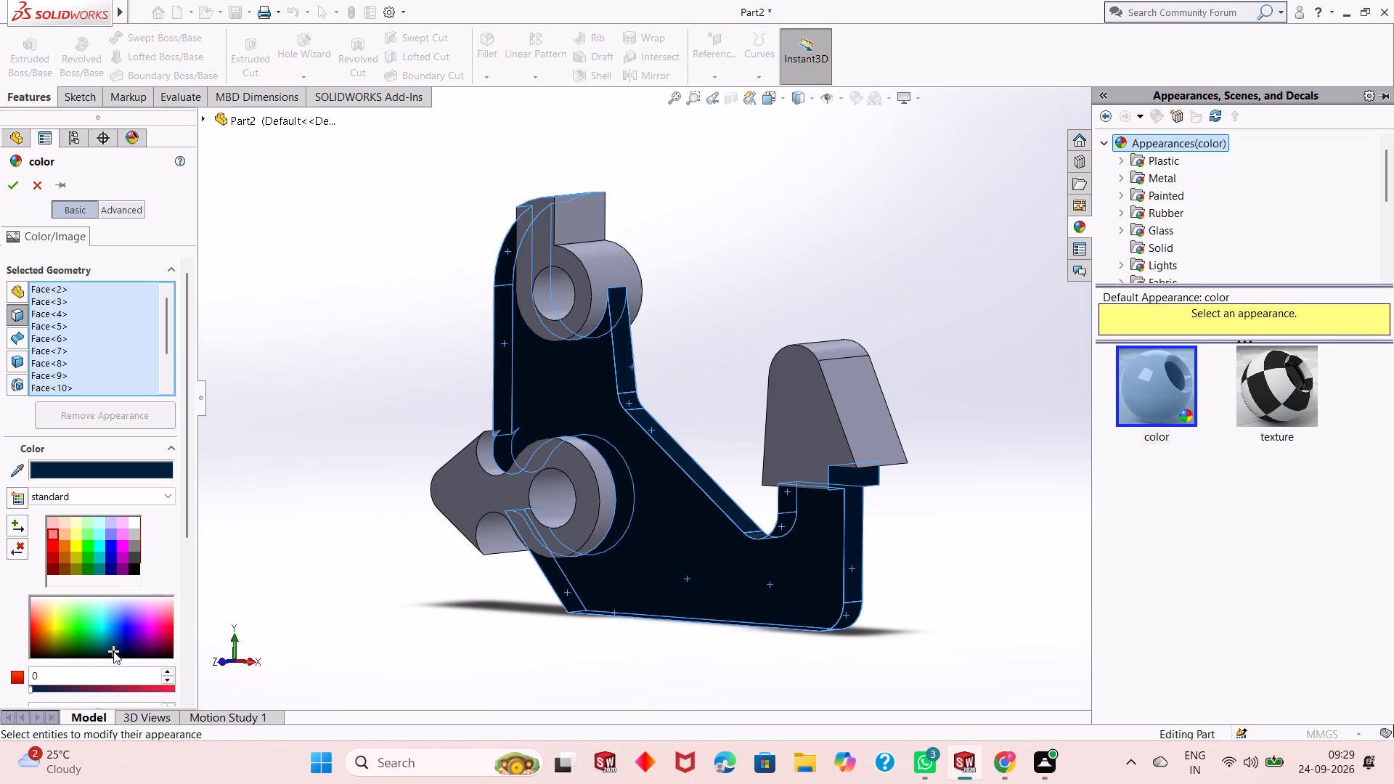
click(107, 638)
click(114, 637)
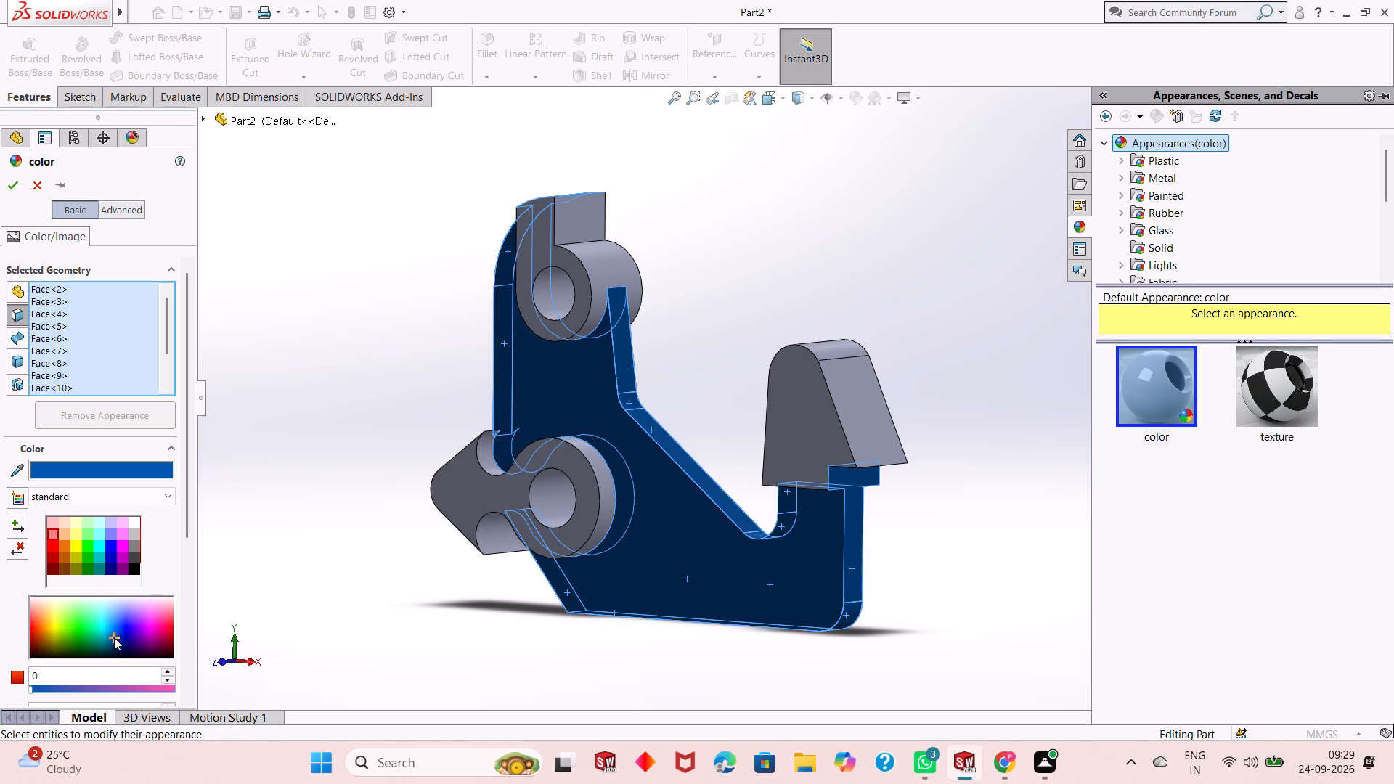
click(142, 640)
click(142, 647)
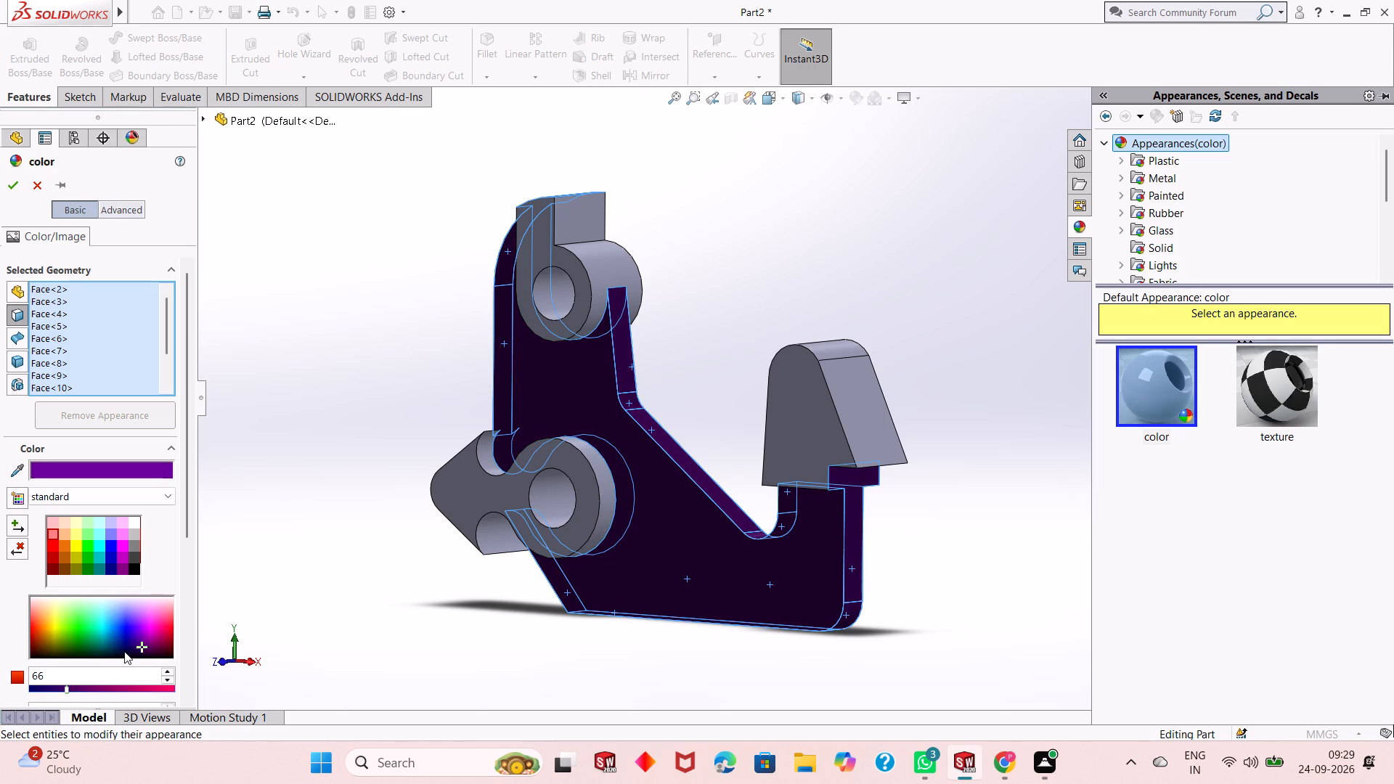
Apply a dark teal-green colour to the selected plate faces and clear the selection.
click(98, 646)
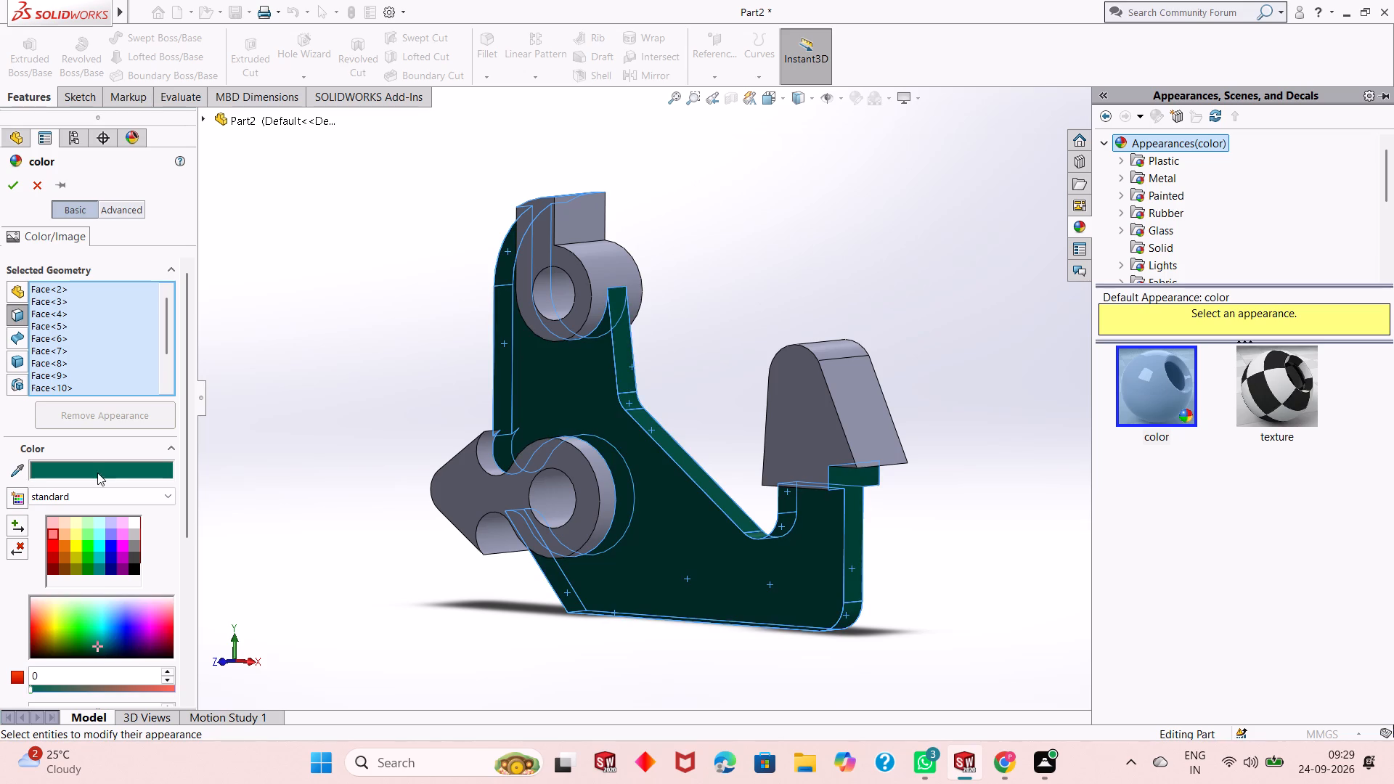
click(7, 182)
click(359, 332)
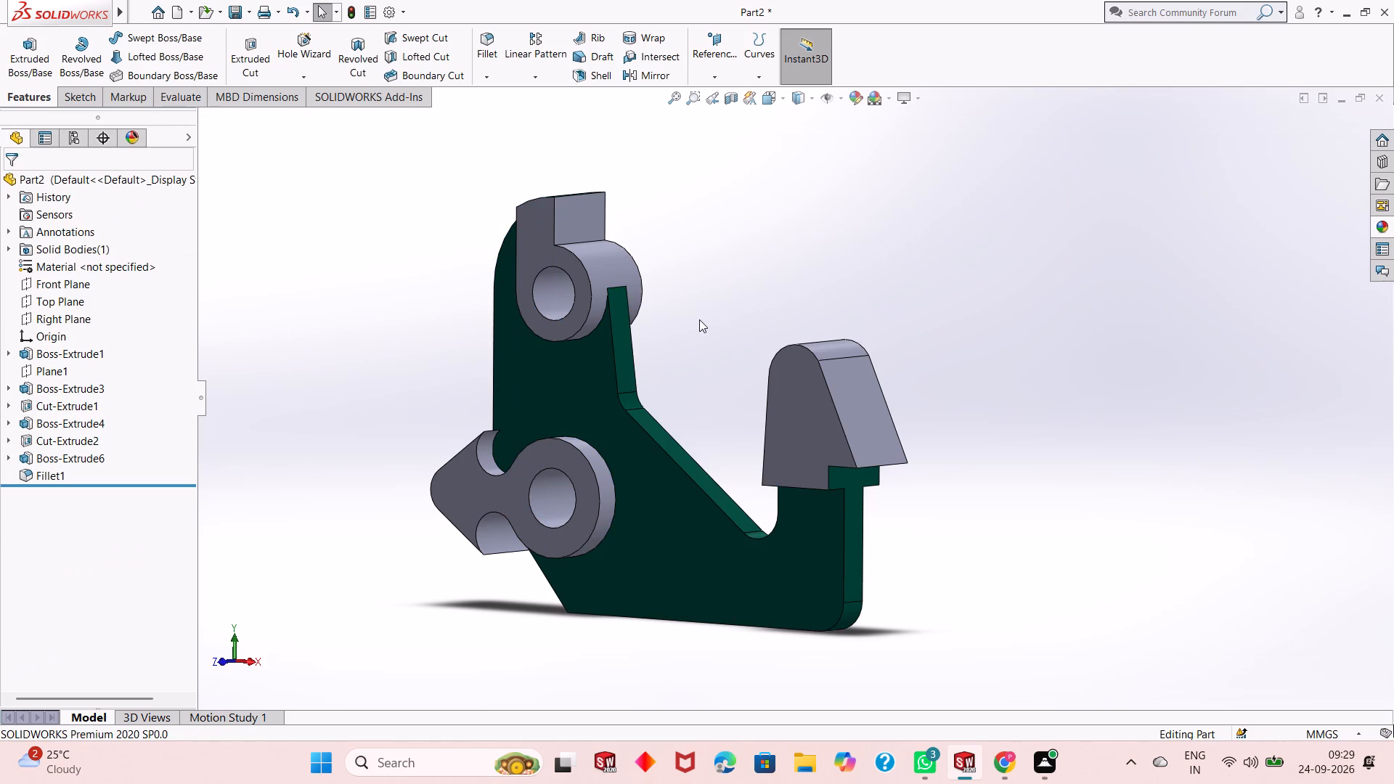
Examine the coloured bracket from several angles, including the area under the barbed head and the opposite side.
scroll(704, 317, down, 1)
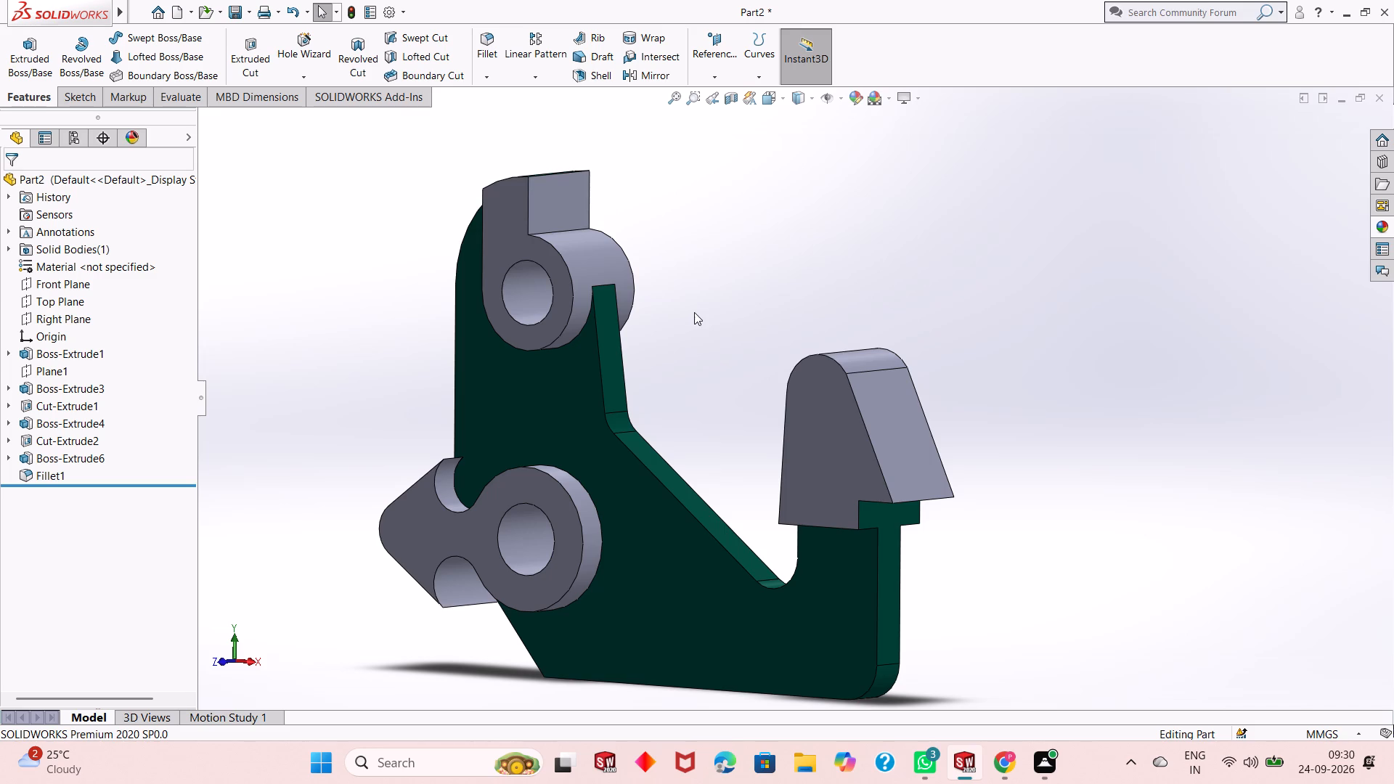
middle_drag(870, 526, 876, 565)
scroll(891, 575, down, 2)
middle_drag(897, 526, 904, 566)
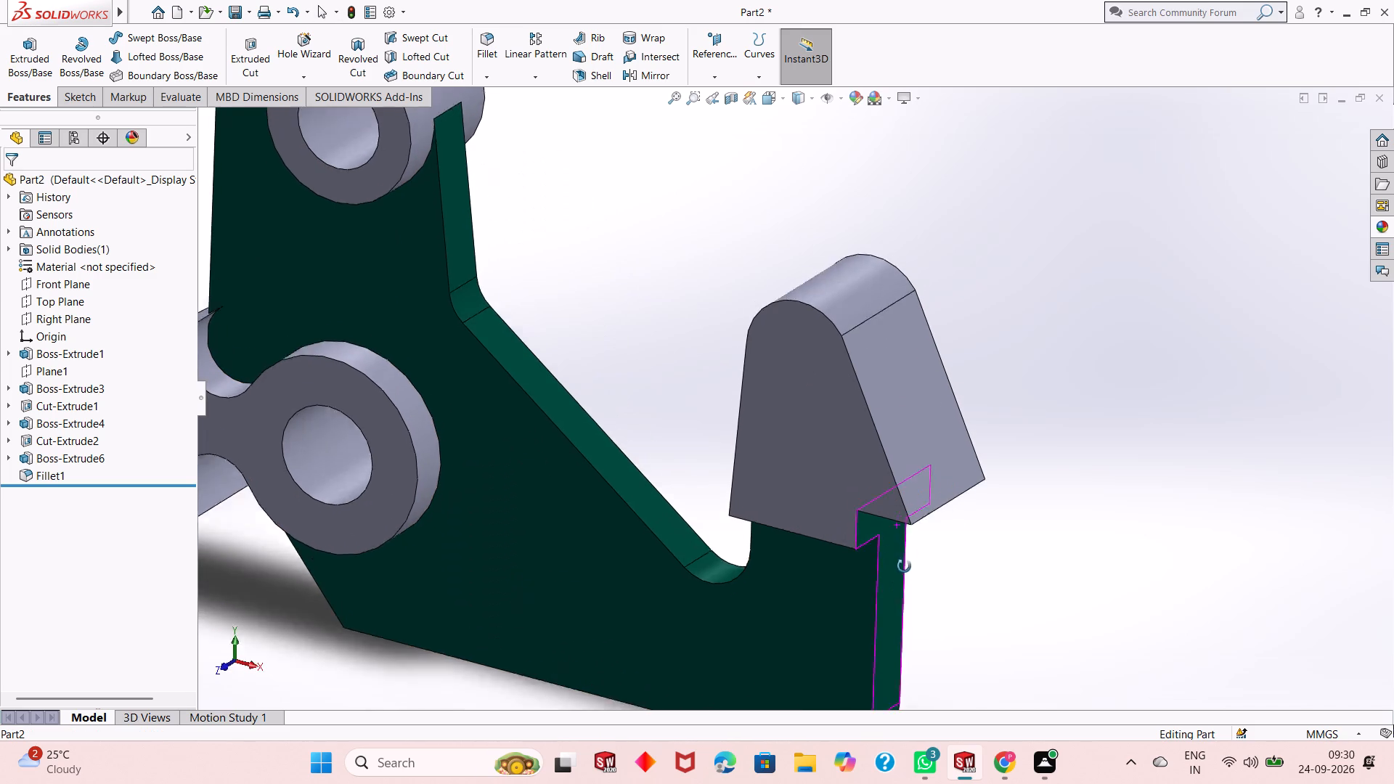
middle_drag(904, 566, 905, 597)
scroll(881, 555, up, 3)
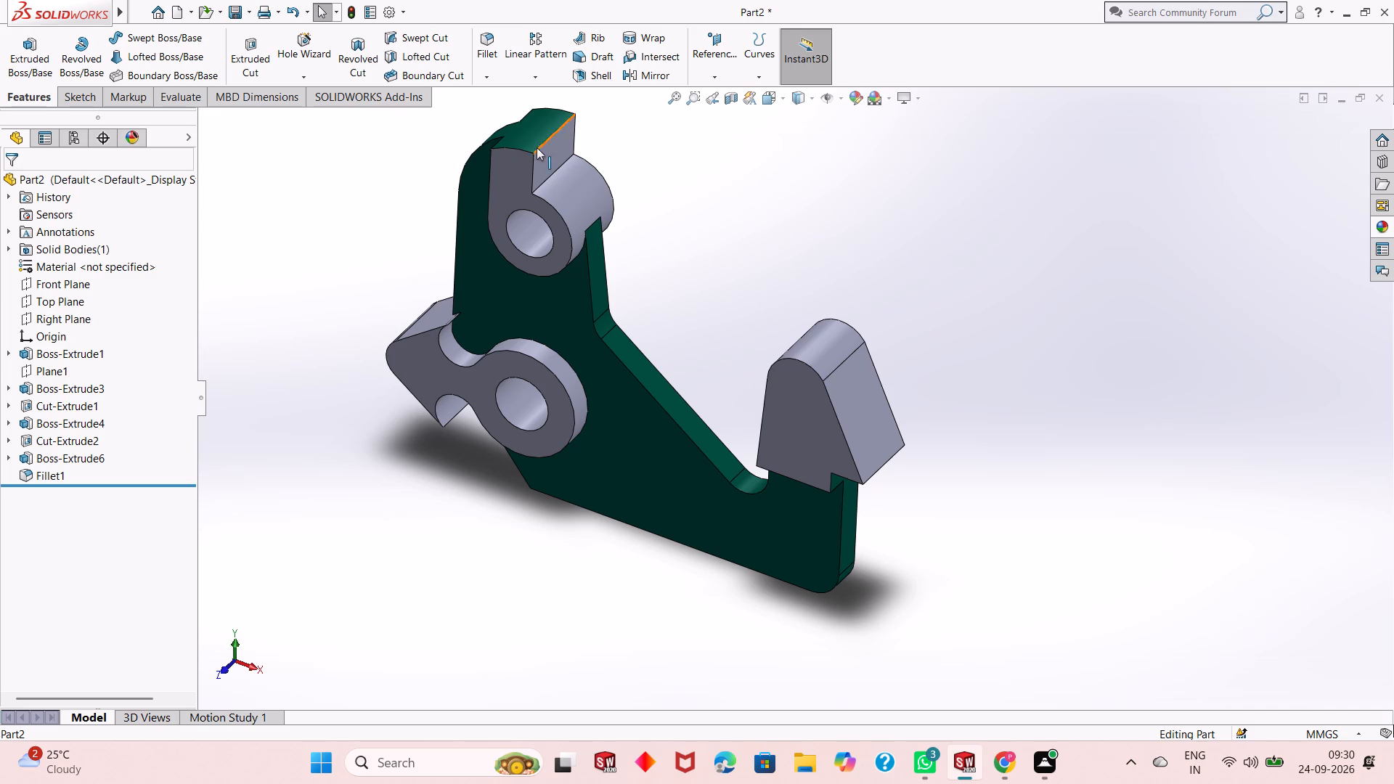
middle_drag(751, 355, 751, 357)
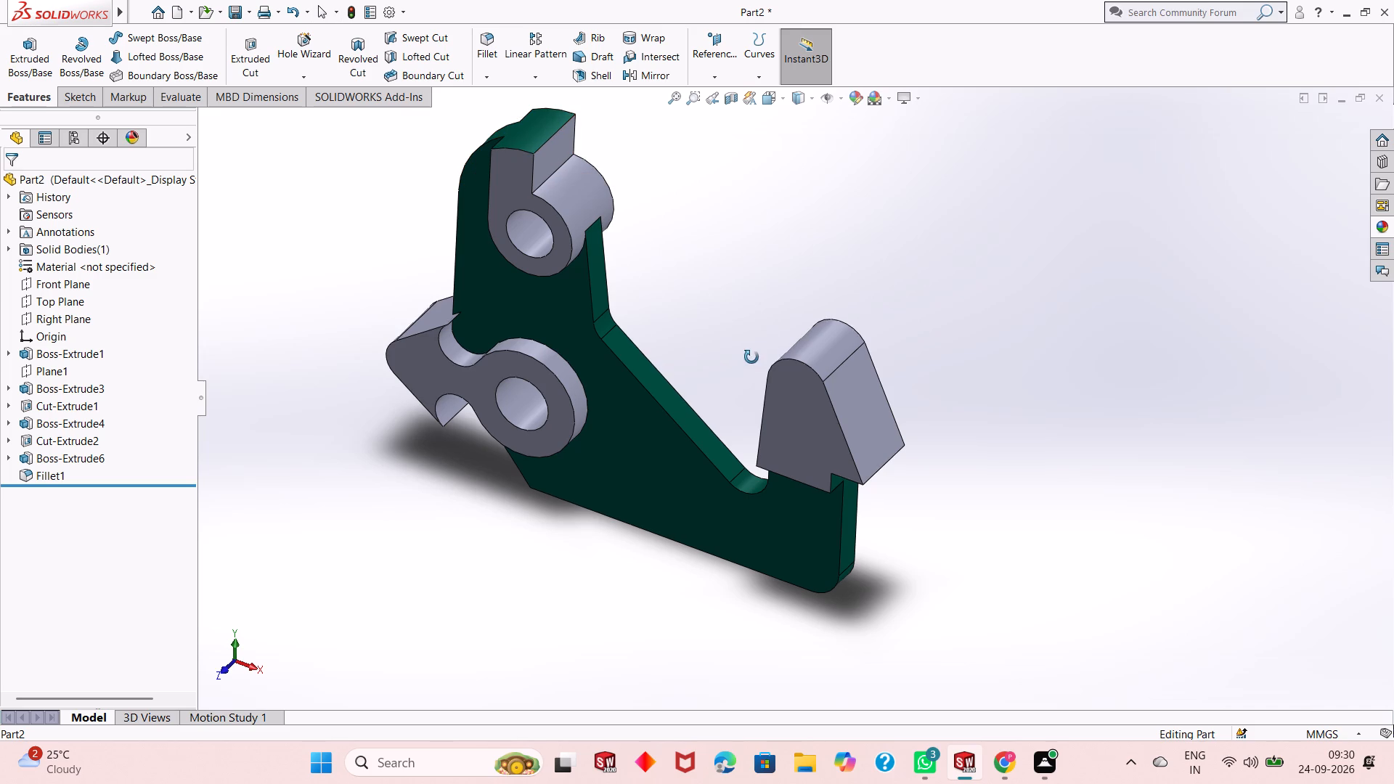
middle_drag(751, 357, 761, 317)
scroll(731, 298, down, 2)
scroll(696, 314, up, 2)
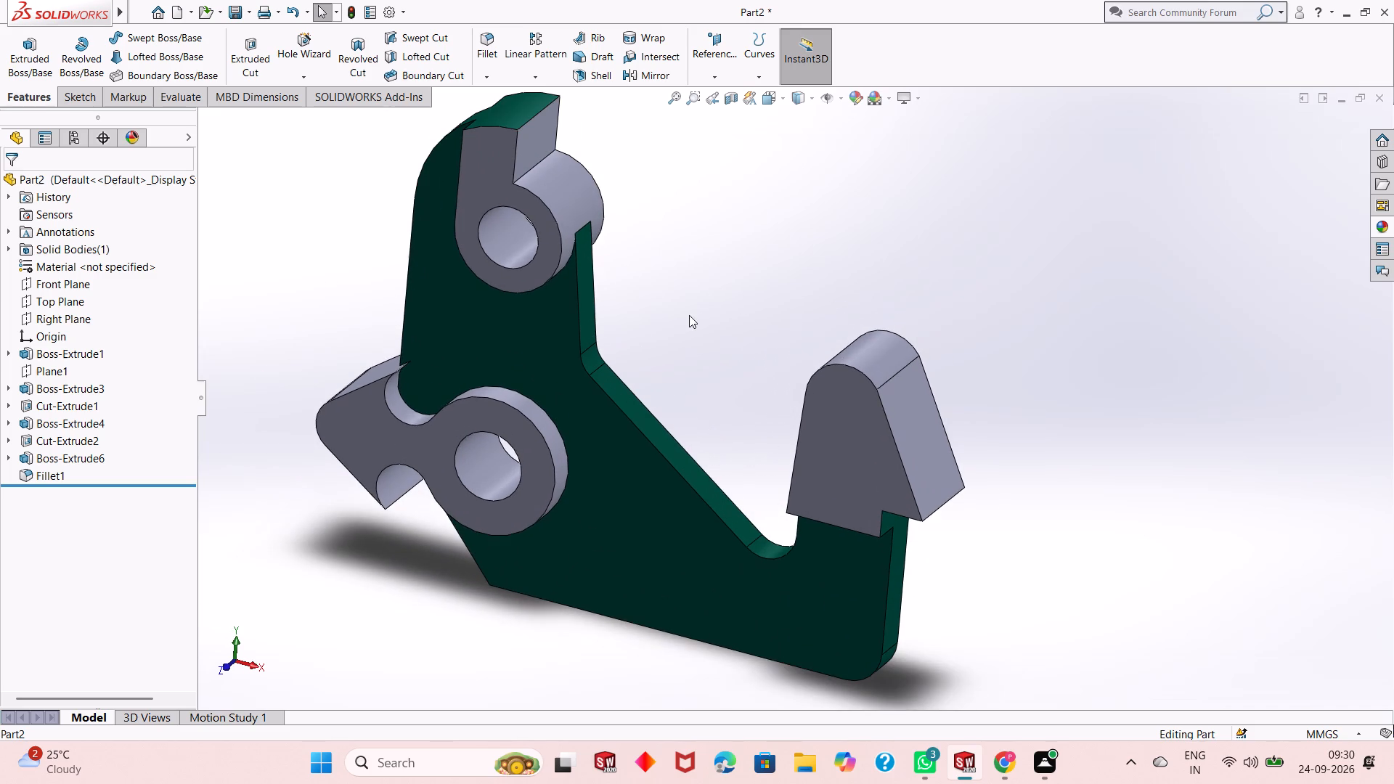
middle_drag(711, 334, 505, 393)
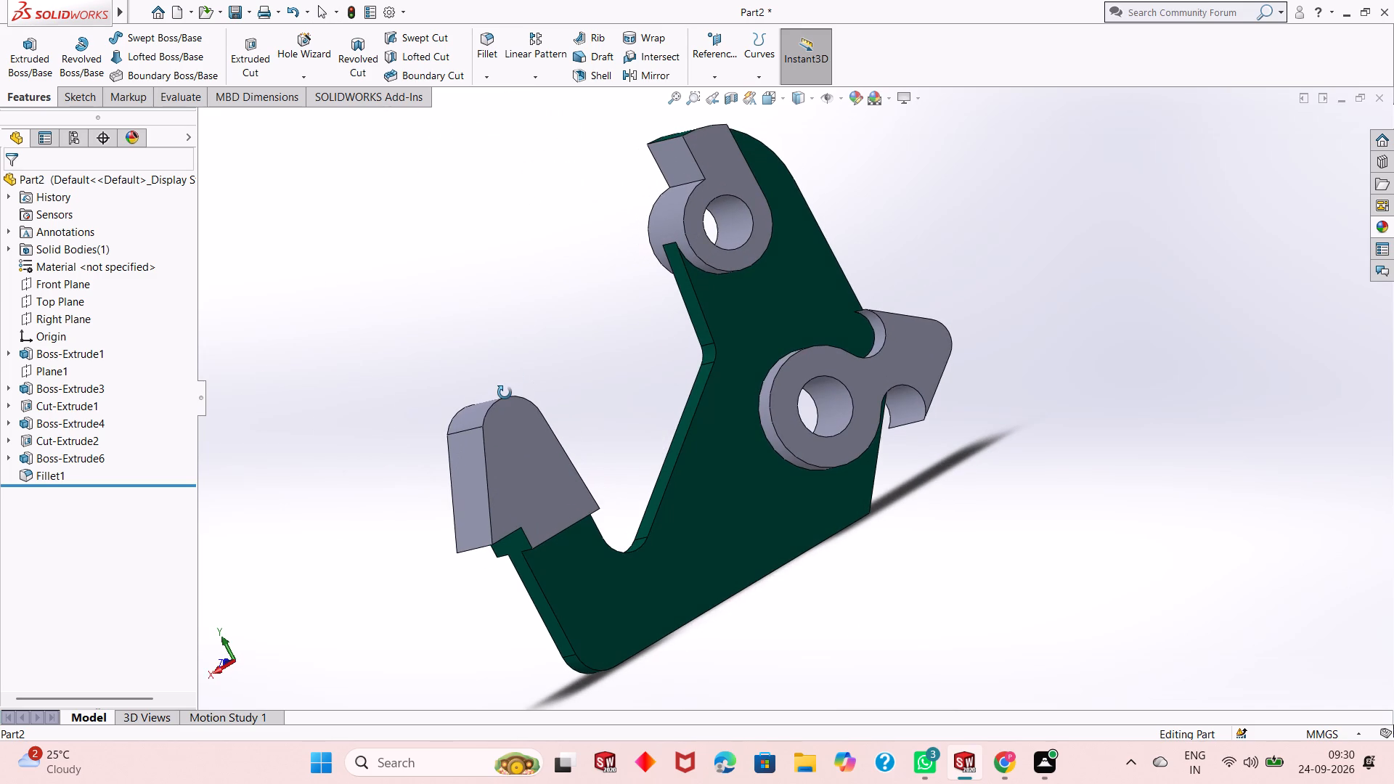
Apply the polished steel metal appearance to the whole bracket body, keeping the teal-green plate faces.
middle_drag(505, 393, 713, 354)
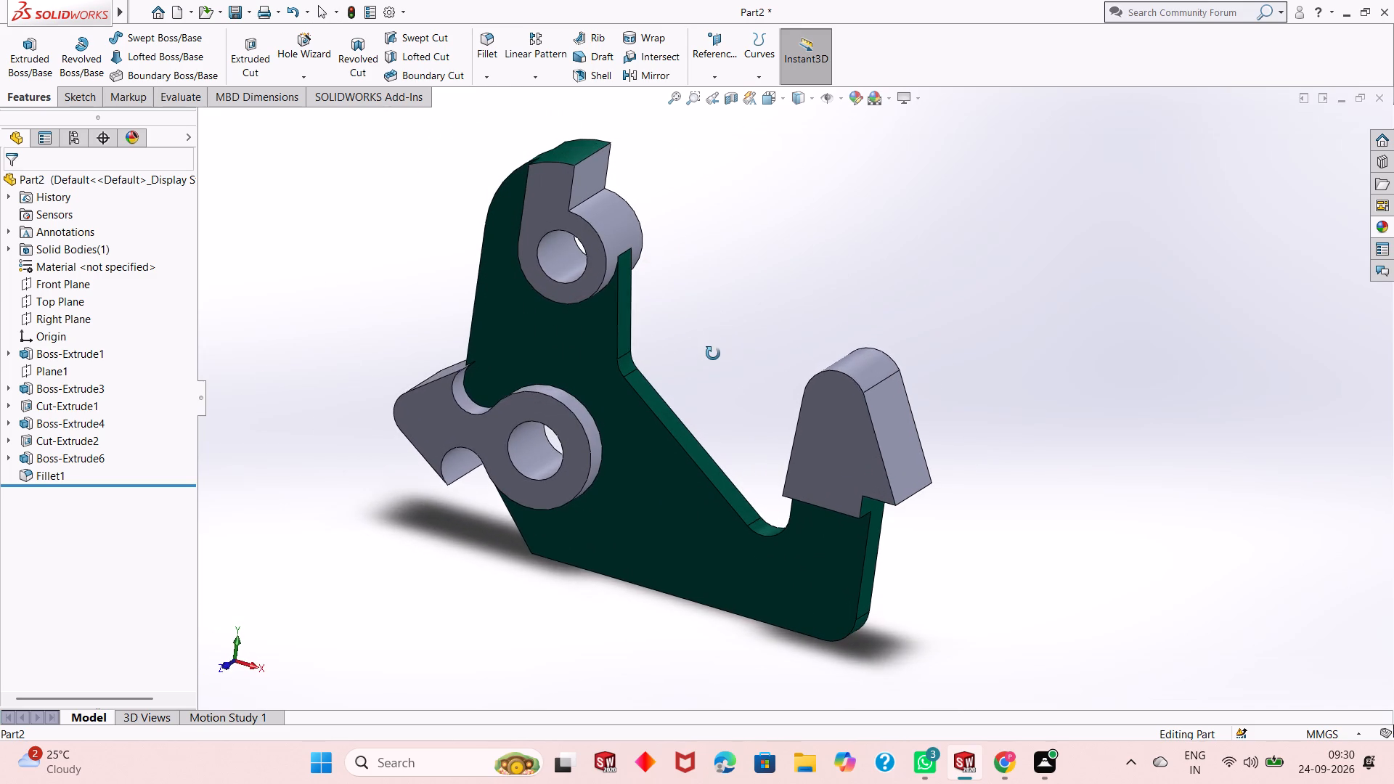
middle_drag(713, 354, 713, 359)
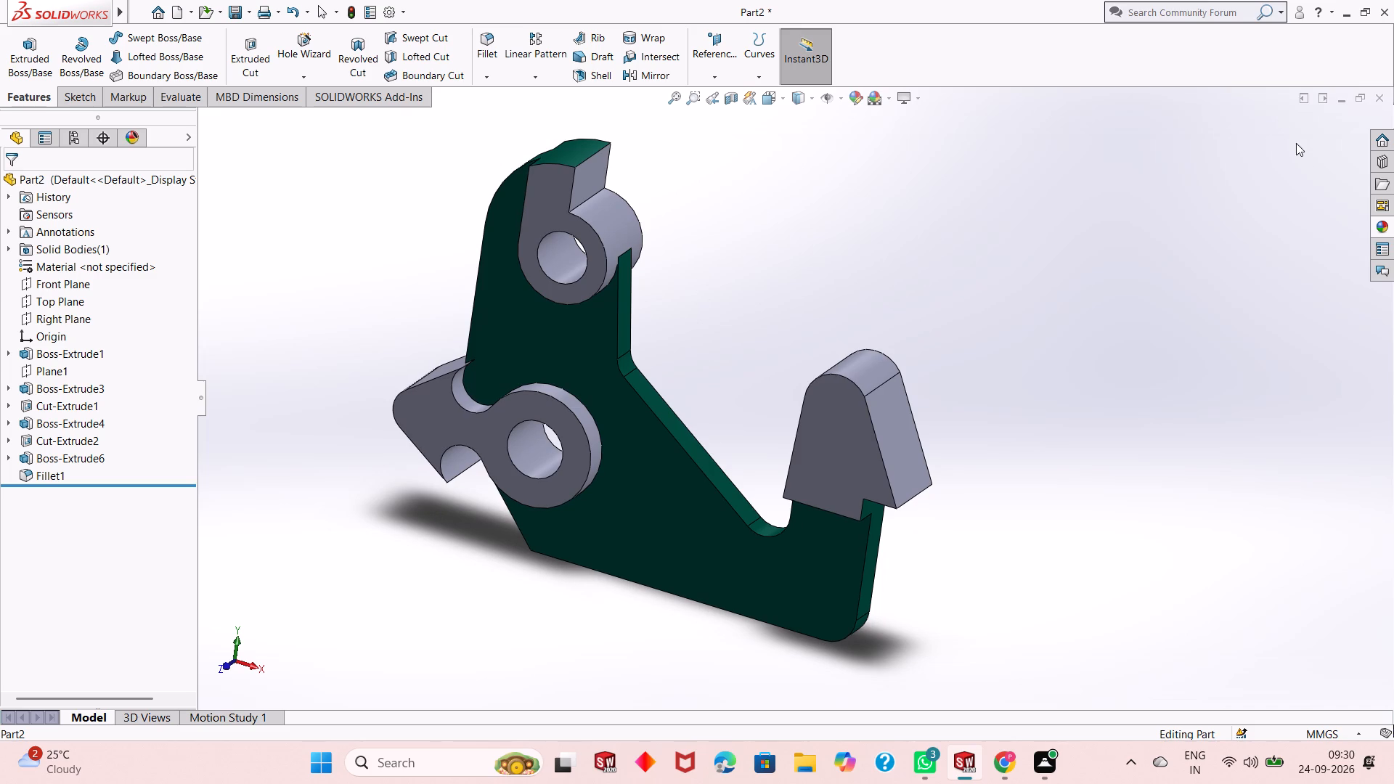
click(1382, 232)
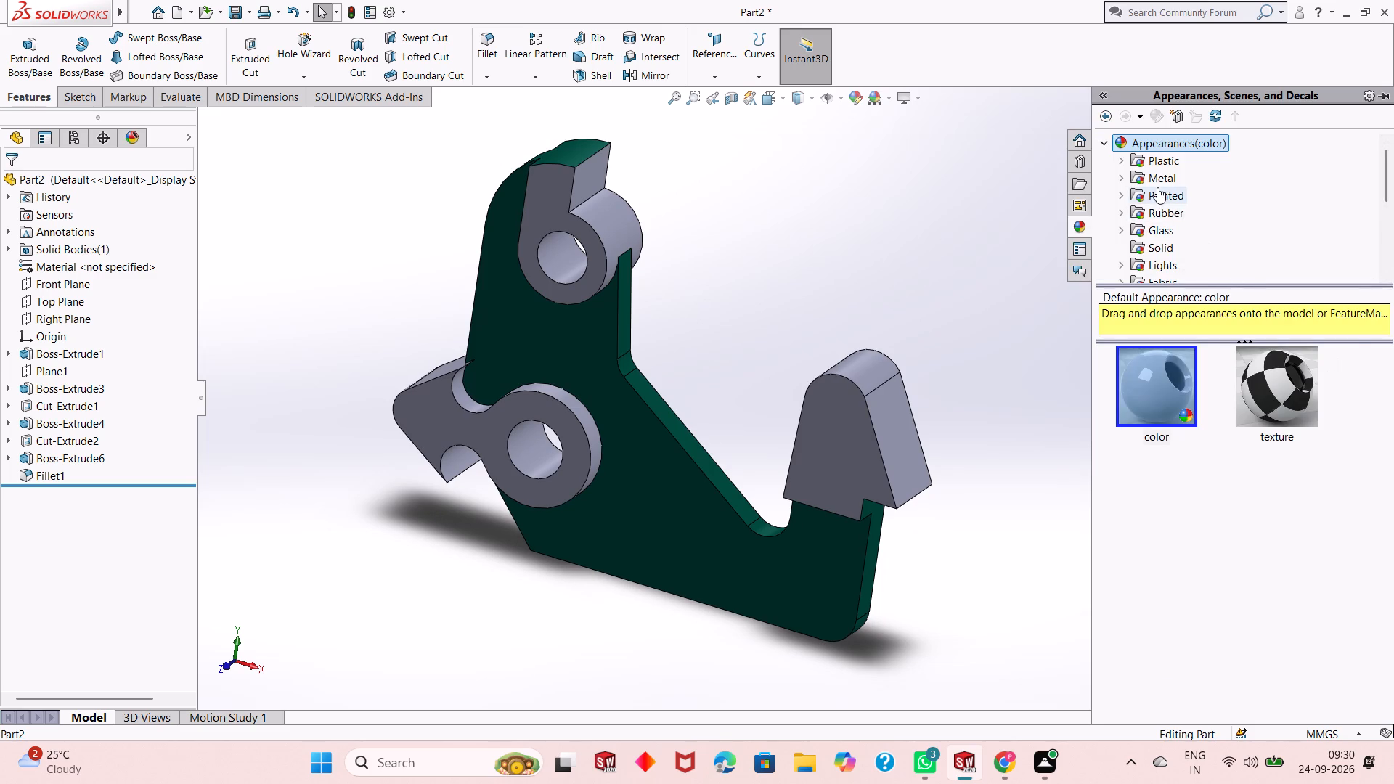
click(1157, 187)
click(1157, 181)
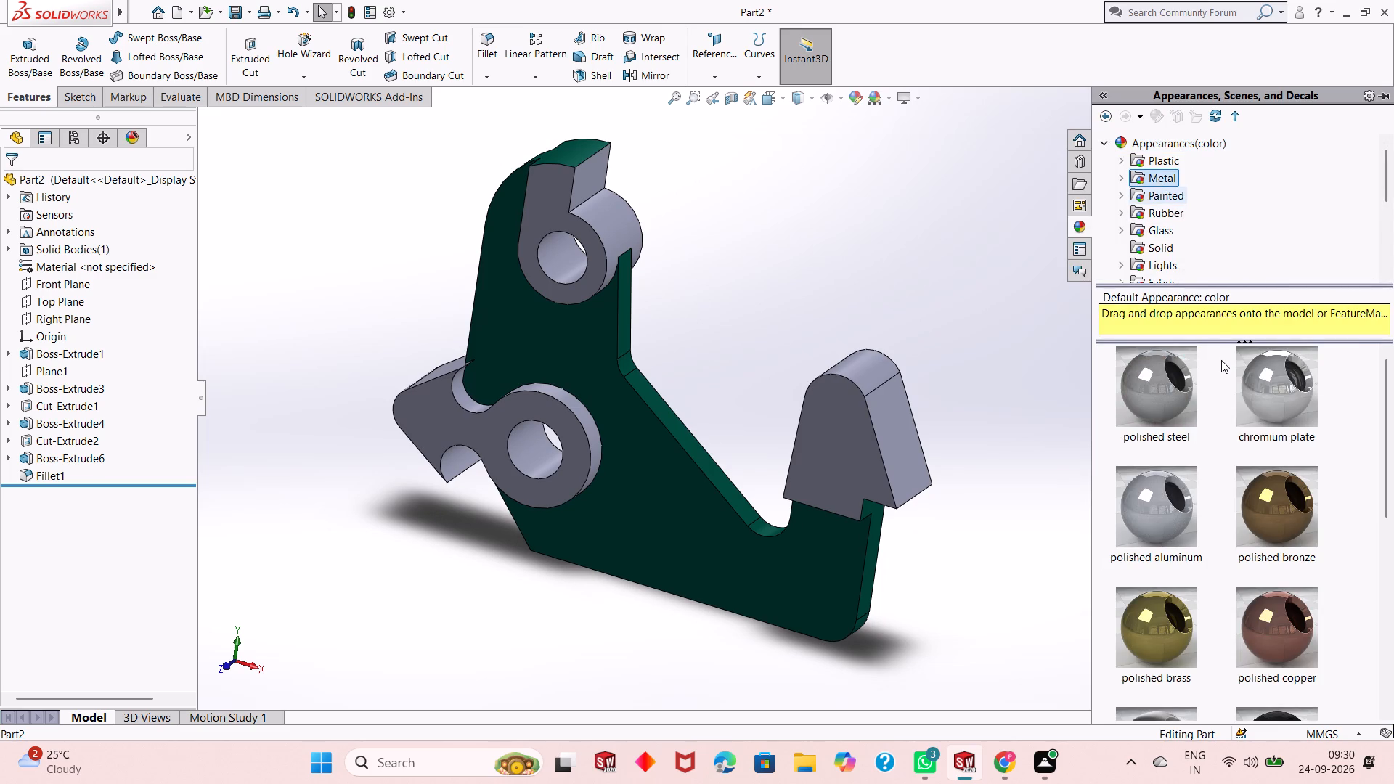
drag(1167, 383, 1164, 383)
drag(1164, 383, 857, 460)
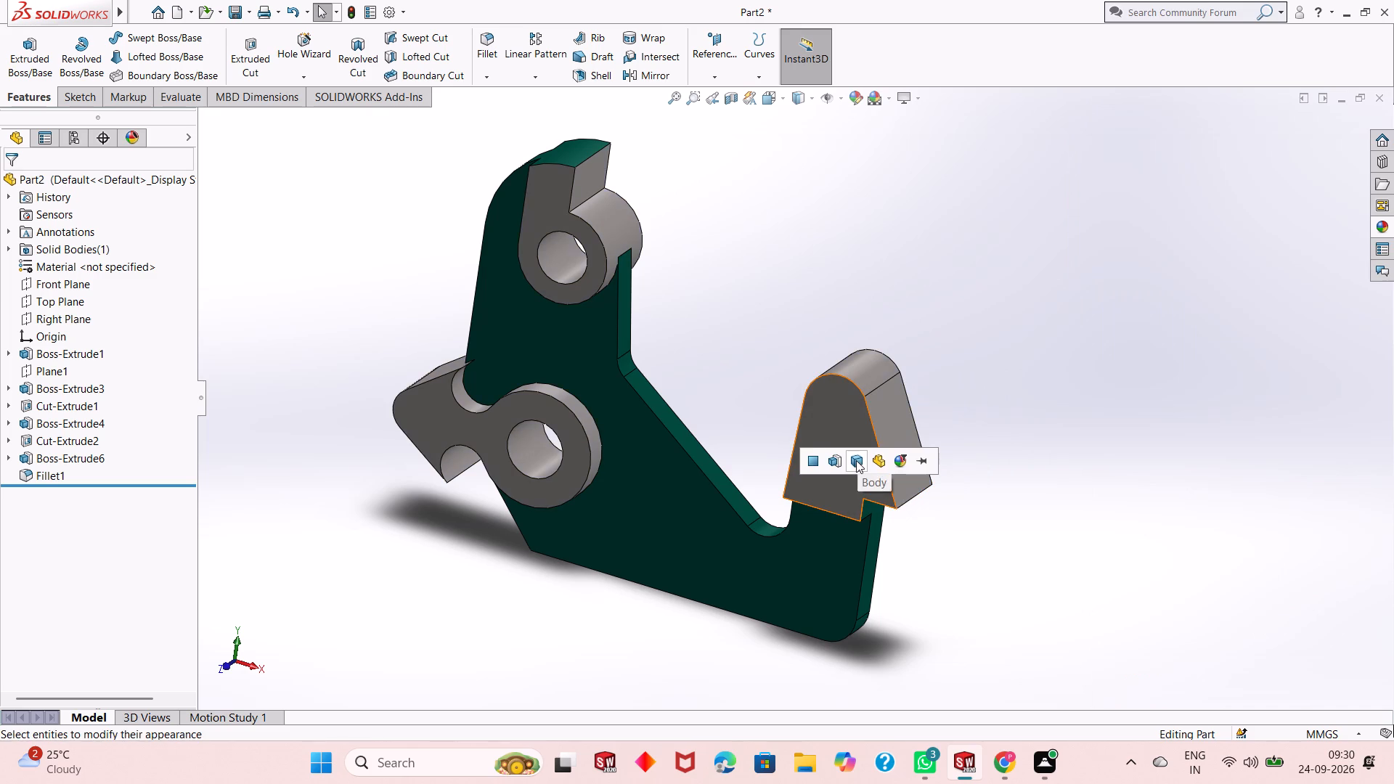
click(856, 460)
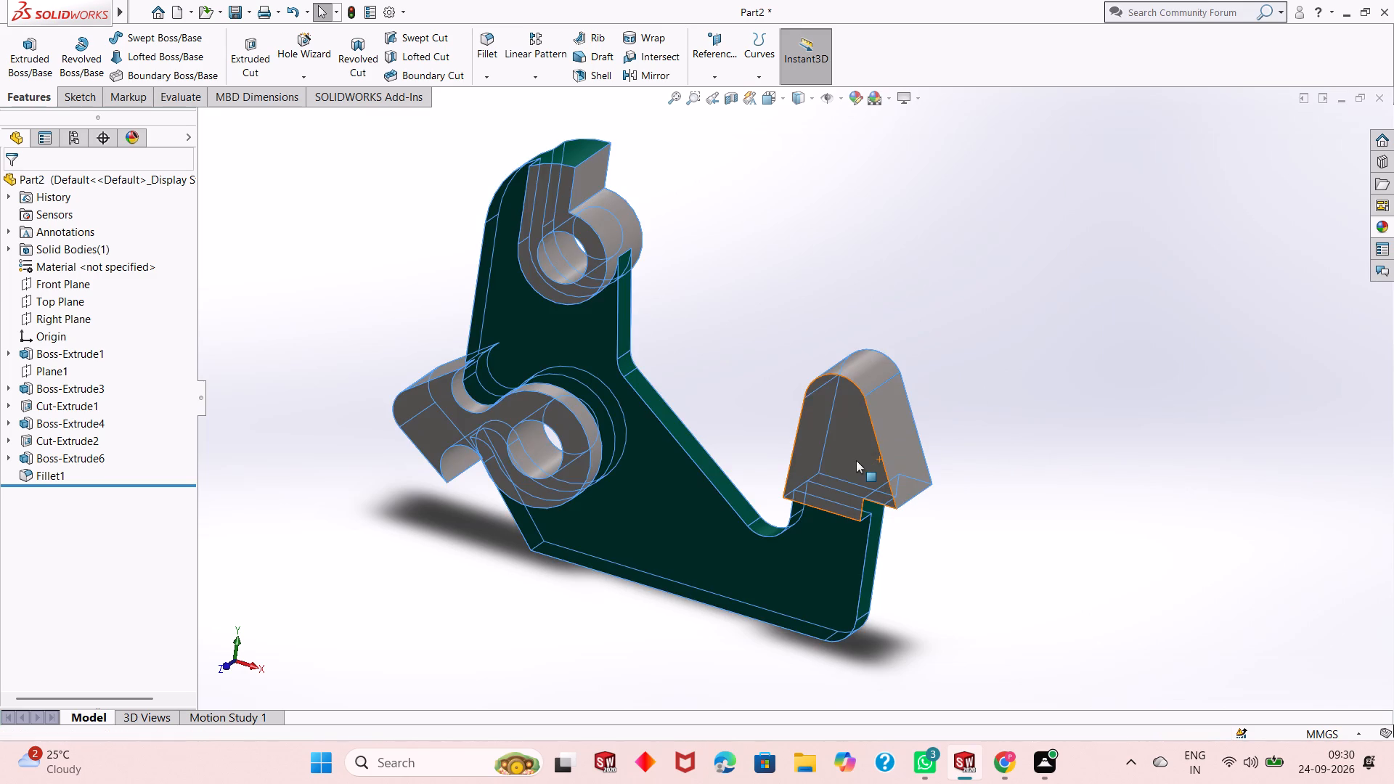
Examine the bracket's polished steel bosses and barbed head against the teal-green plate from several angles.
scroll(807, 362, up, 1)
middle_drag(807, 362, 886, 427)
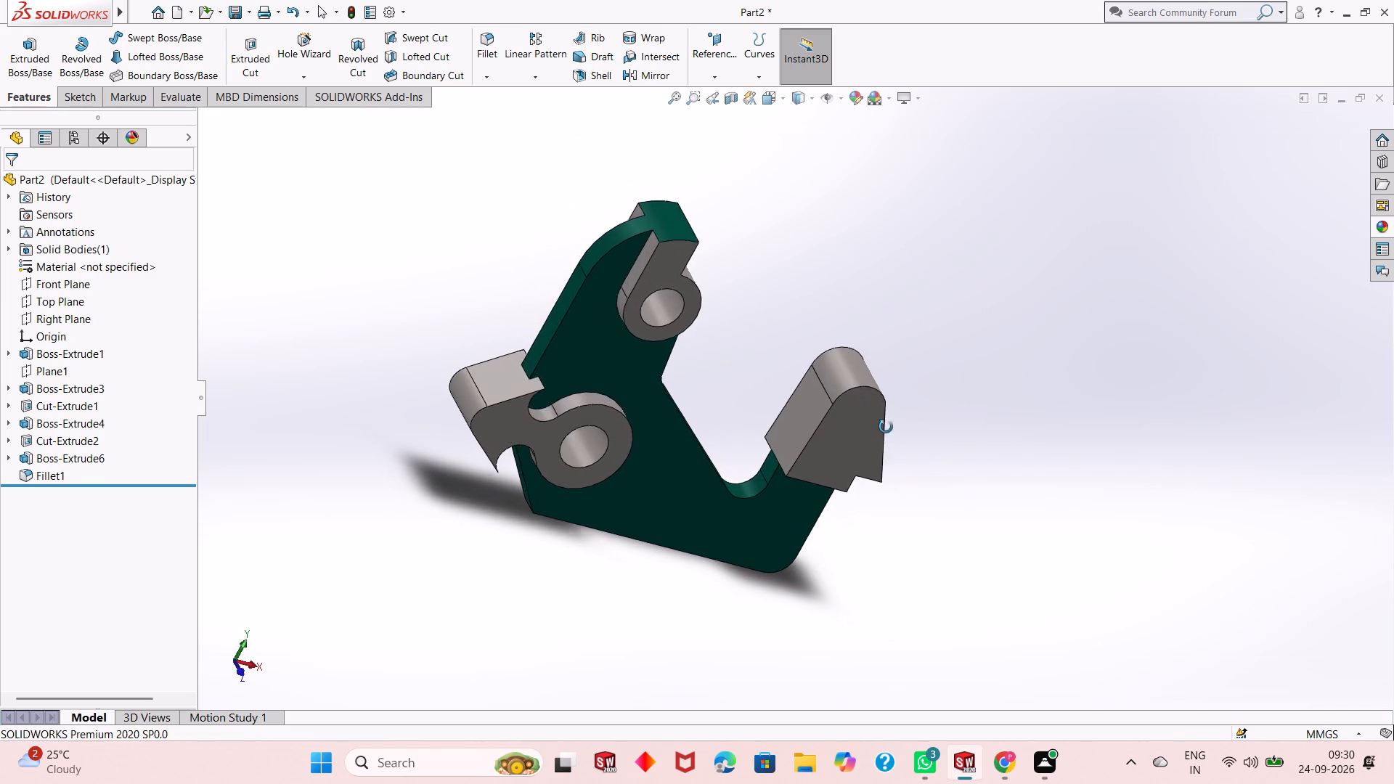
middle_drag(886, 427, 876, 394)
click(1380, 219)
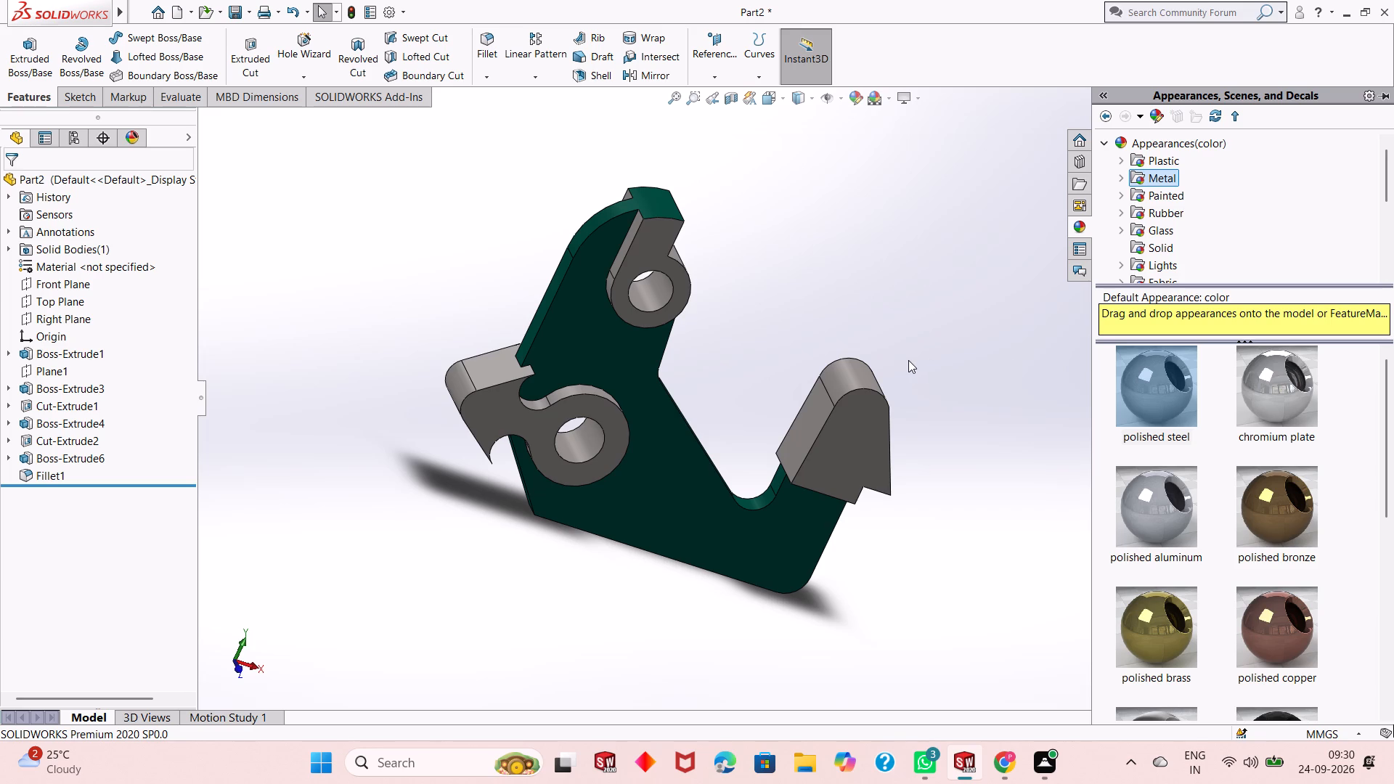
click(916, 326)
middle_drag(802, 364, 794, 365)
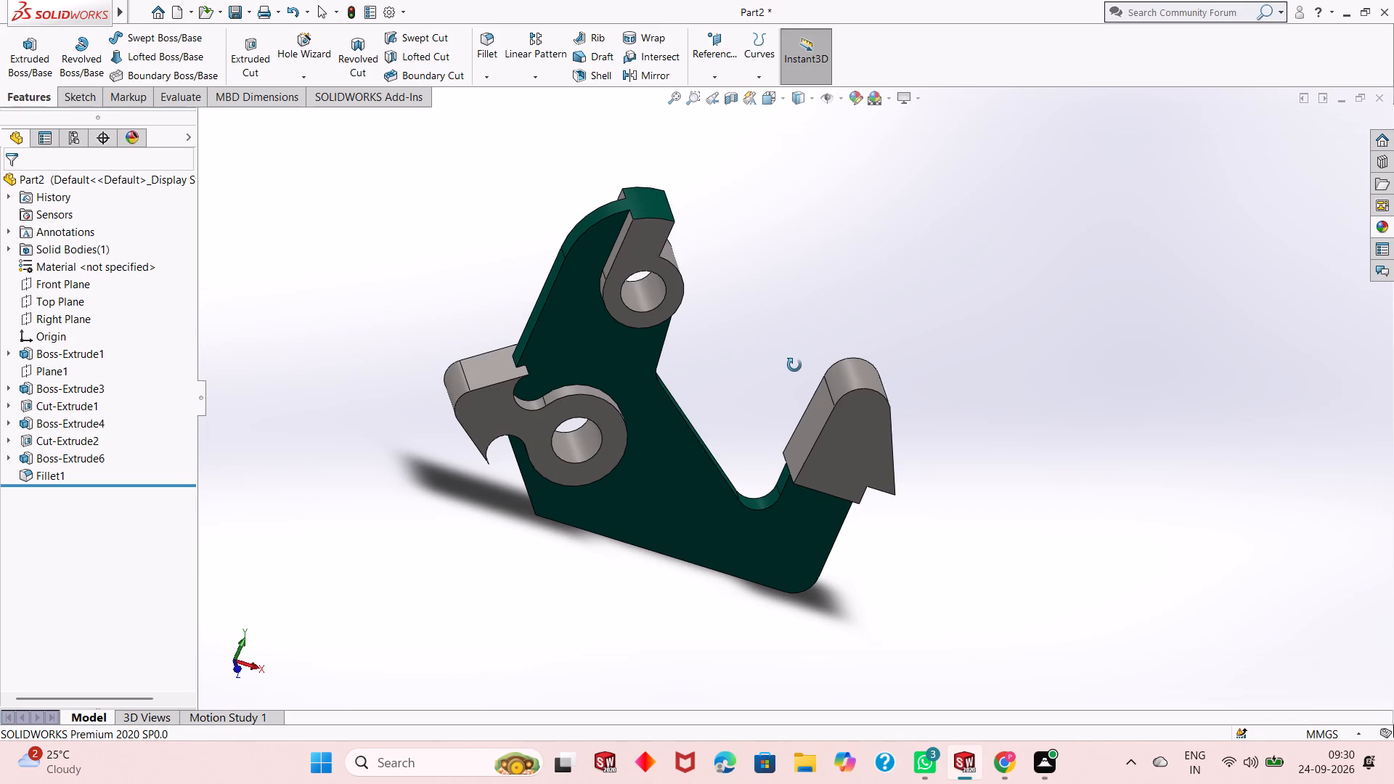
middle_drag(794, 365, 752, 312)
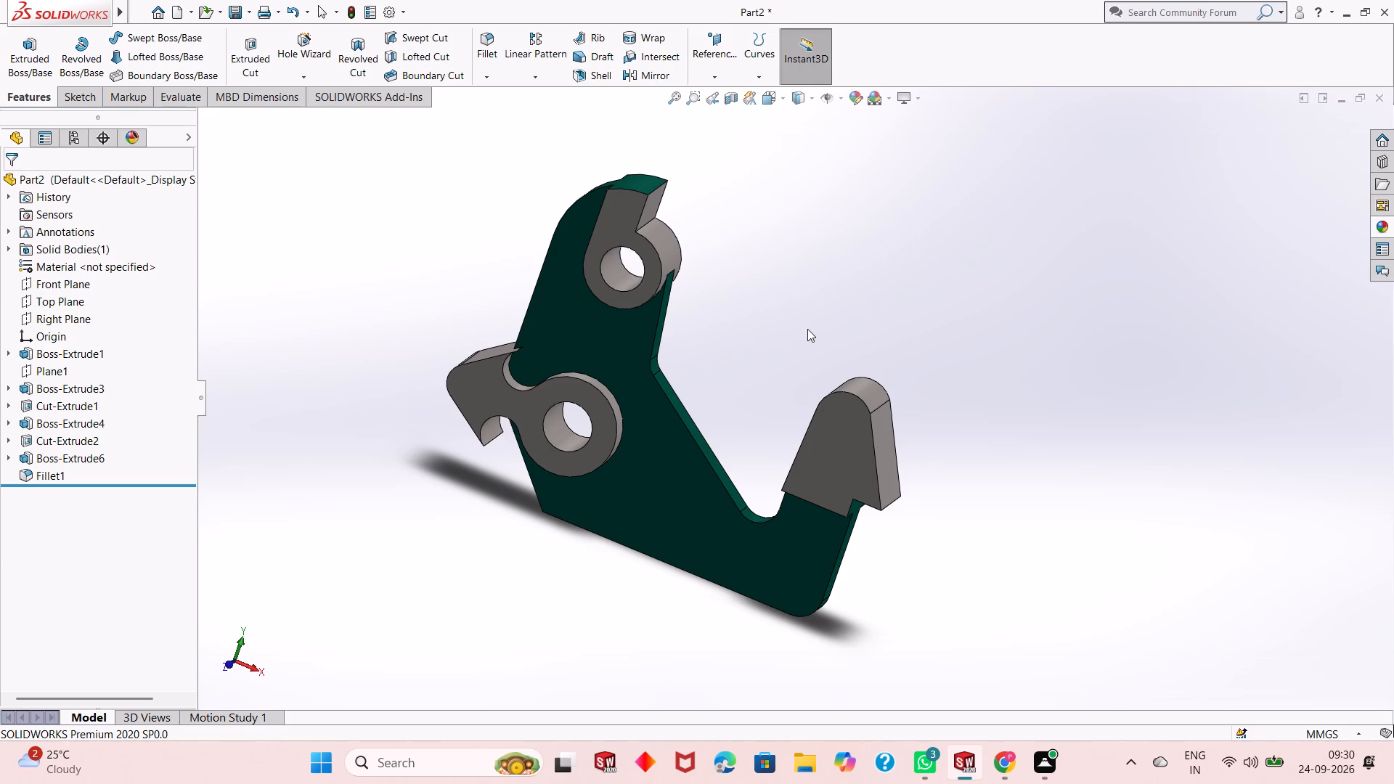
scroll(696, 420, up, 3)
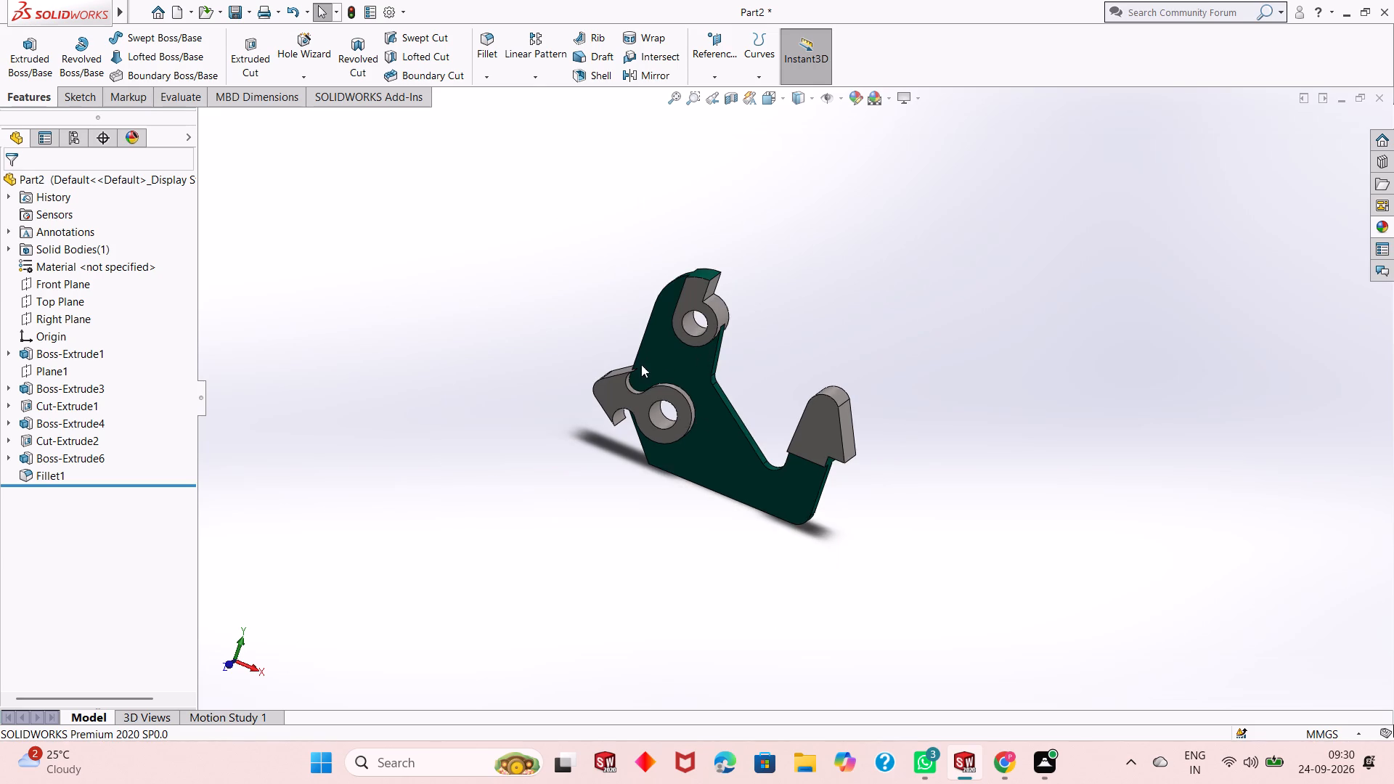
scroll(641, 369, down, 3)
middle_drag(932, 392, 886, 277)
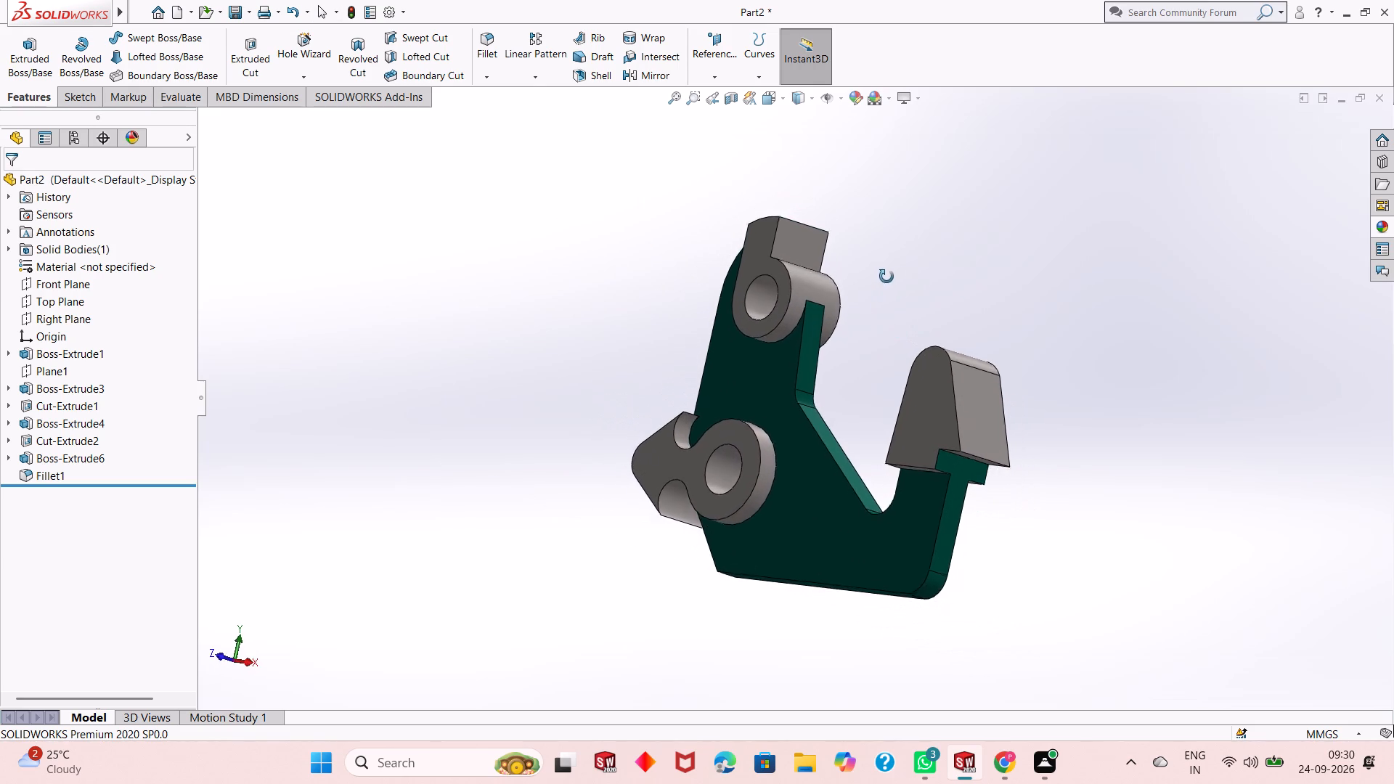
middle_drag(886, 277, 918, 385)
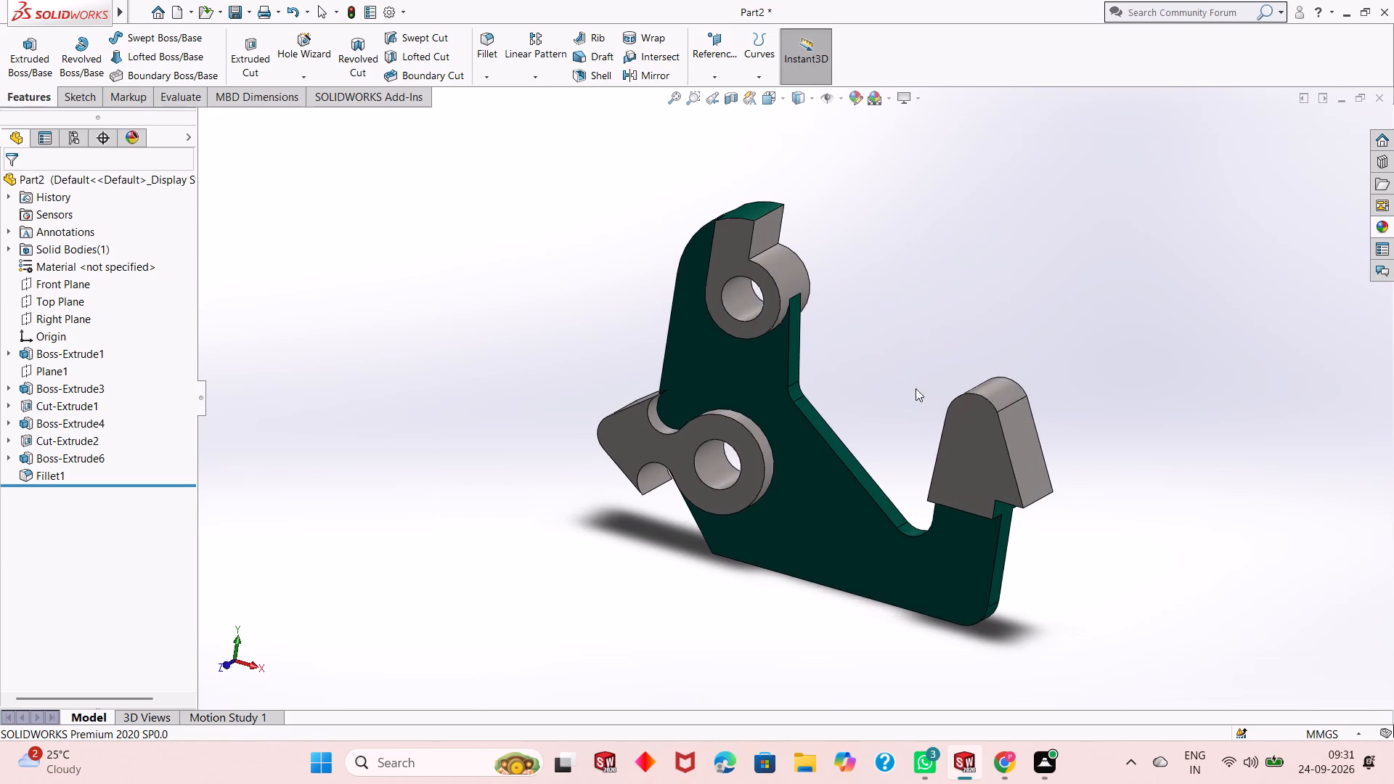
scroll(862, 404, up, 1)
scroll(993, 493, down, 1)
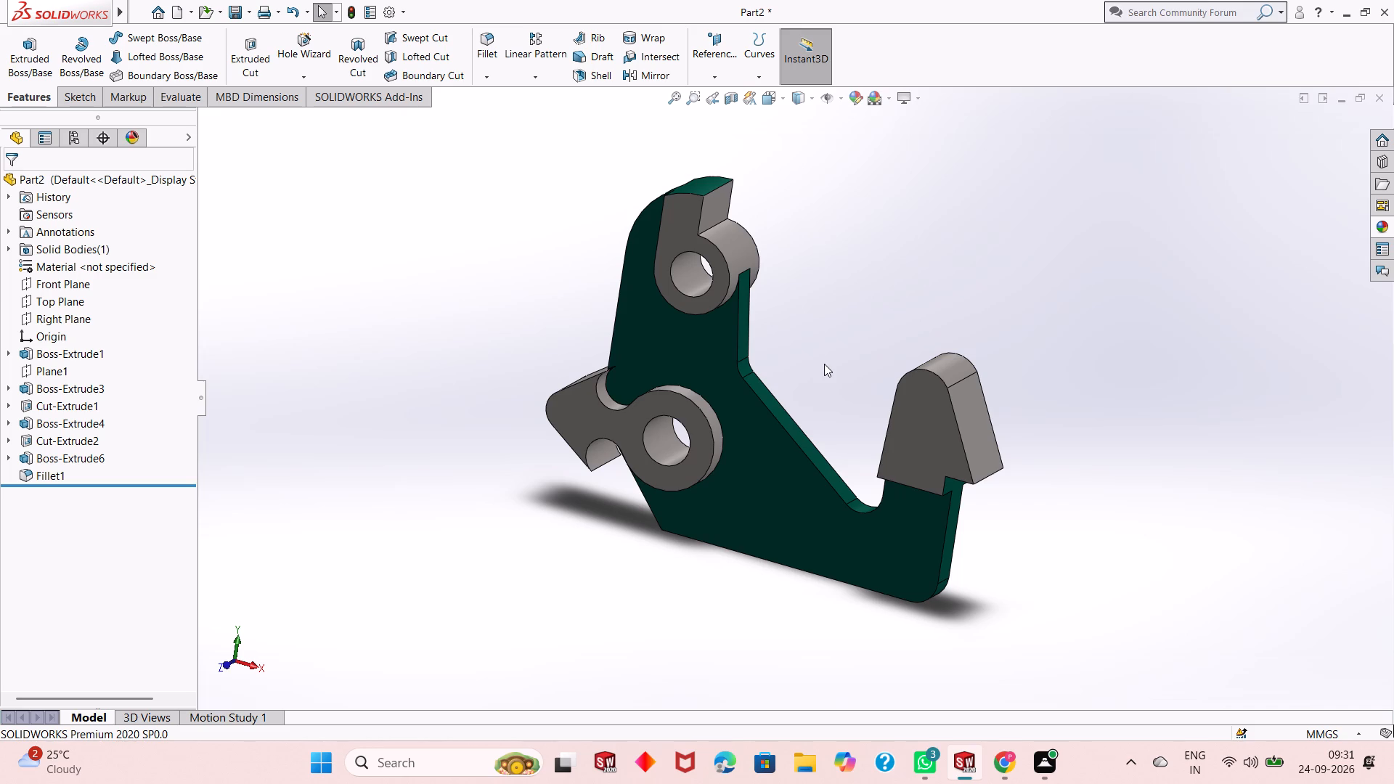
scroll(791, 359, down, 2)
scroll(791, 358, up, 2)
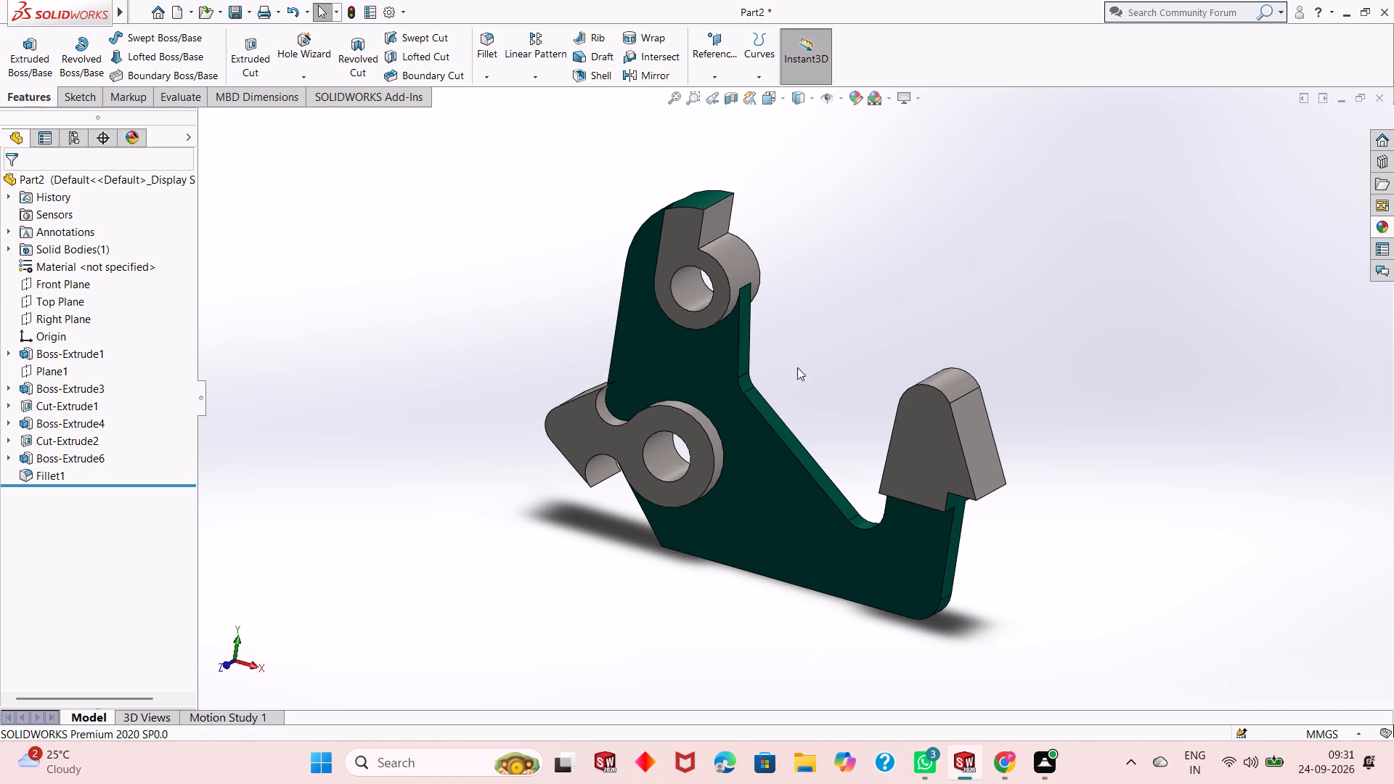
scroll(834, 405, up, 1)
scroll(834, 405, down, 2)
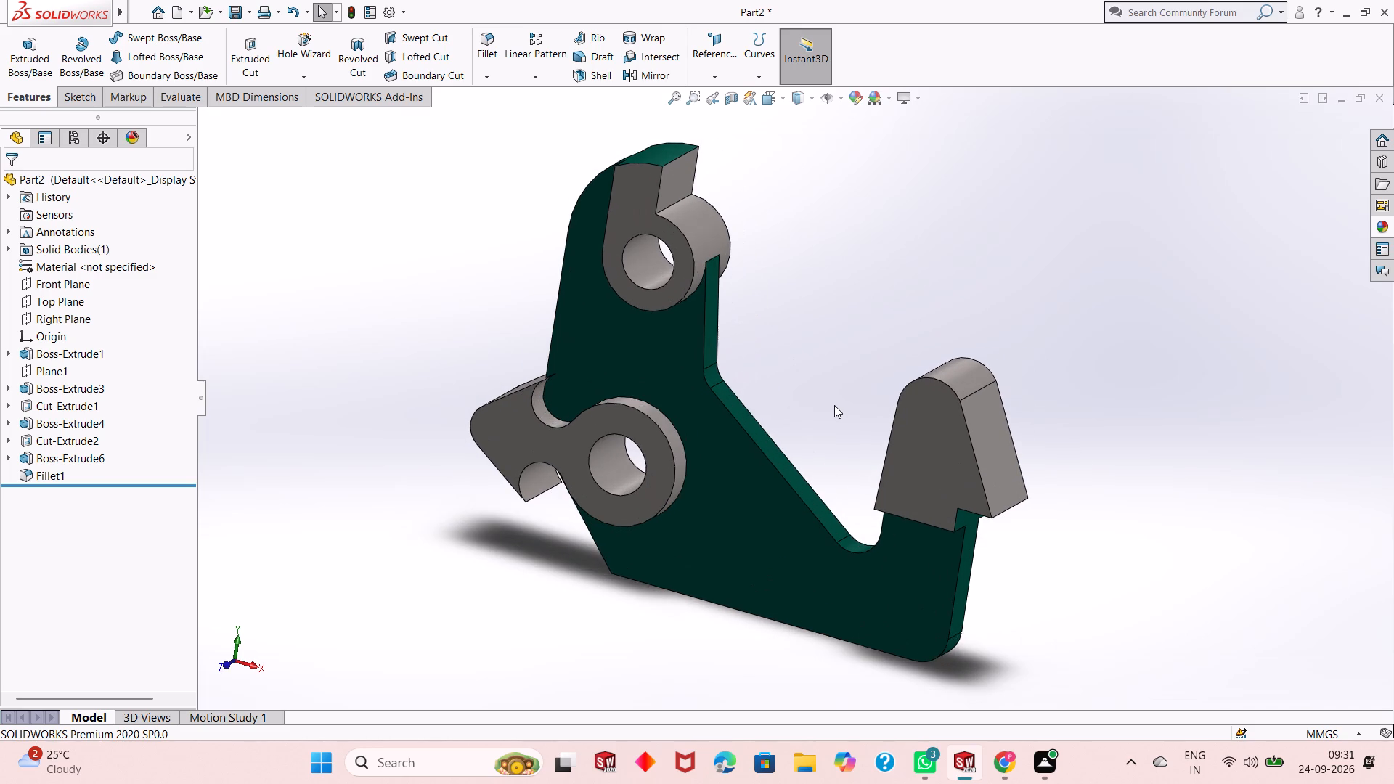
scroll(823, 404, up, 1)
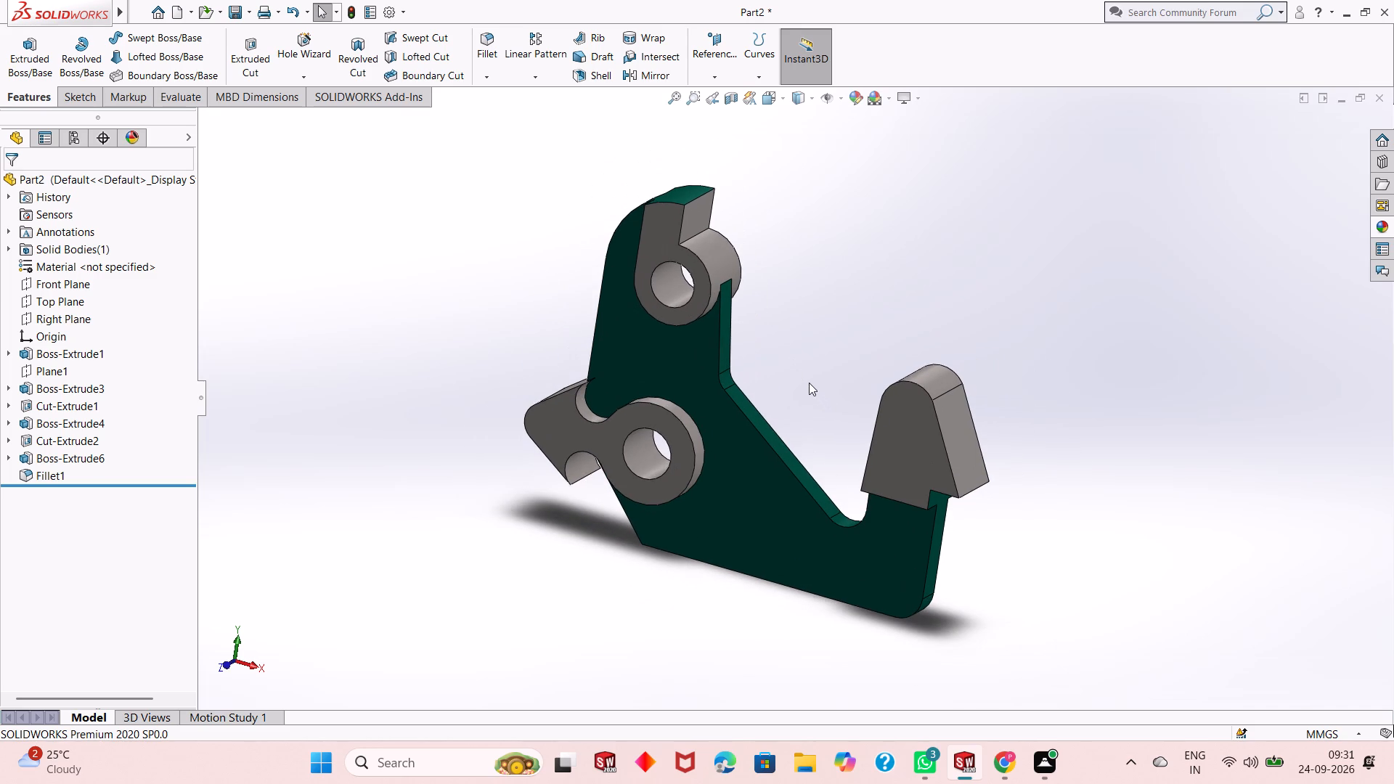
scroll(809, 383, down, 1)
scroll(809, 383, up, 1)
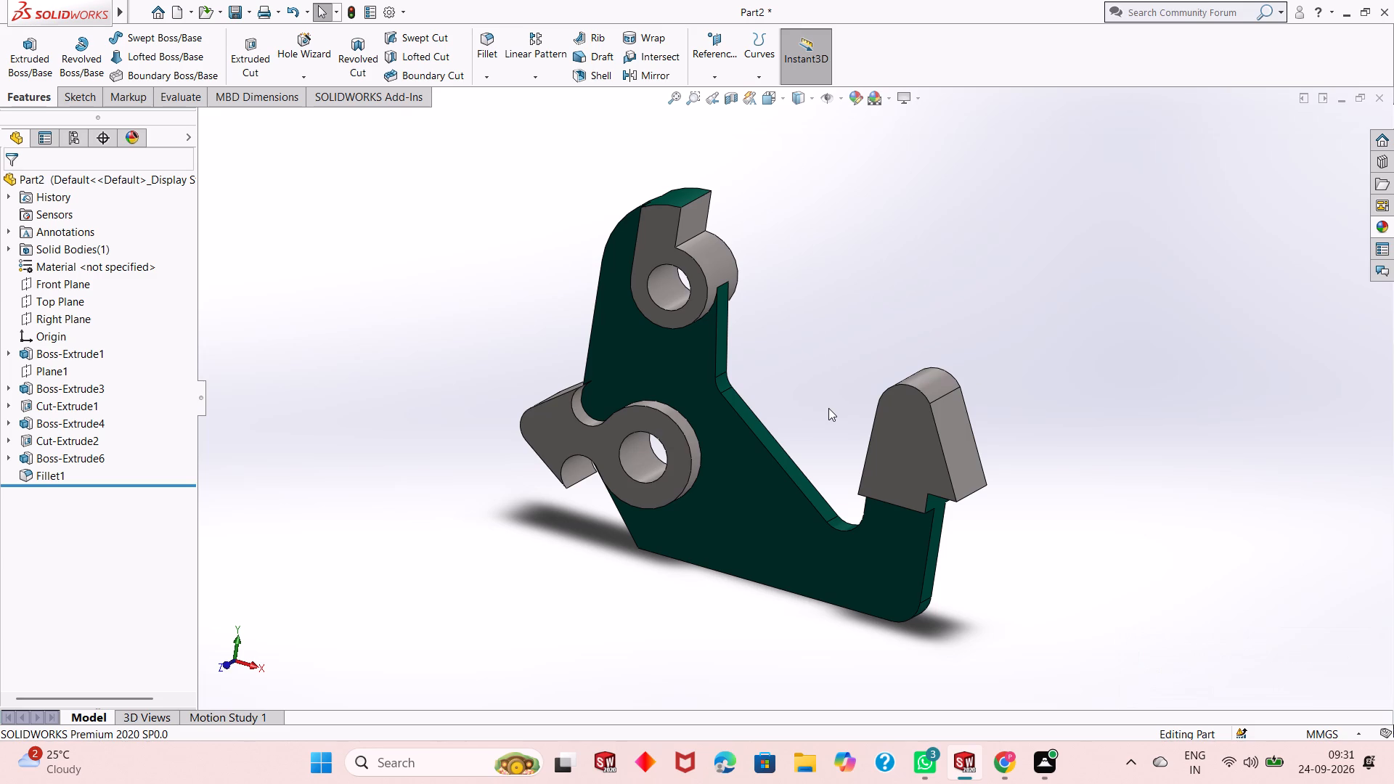
Save the part in the Downloads folder as "Linkage support bracket".
key(ctrl+s)
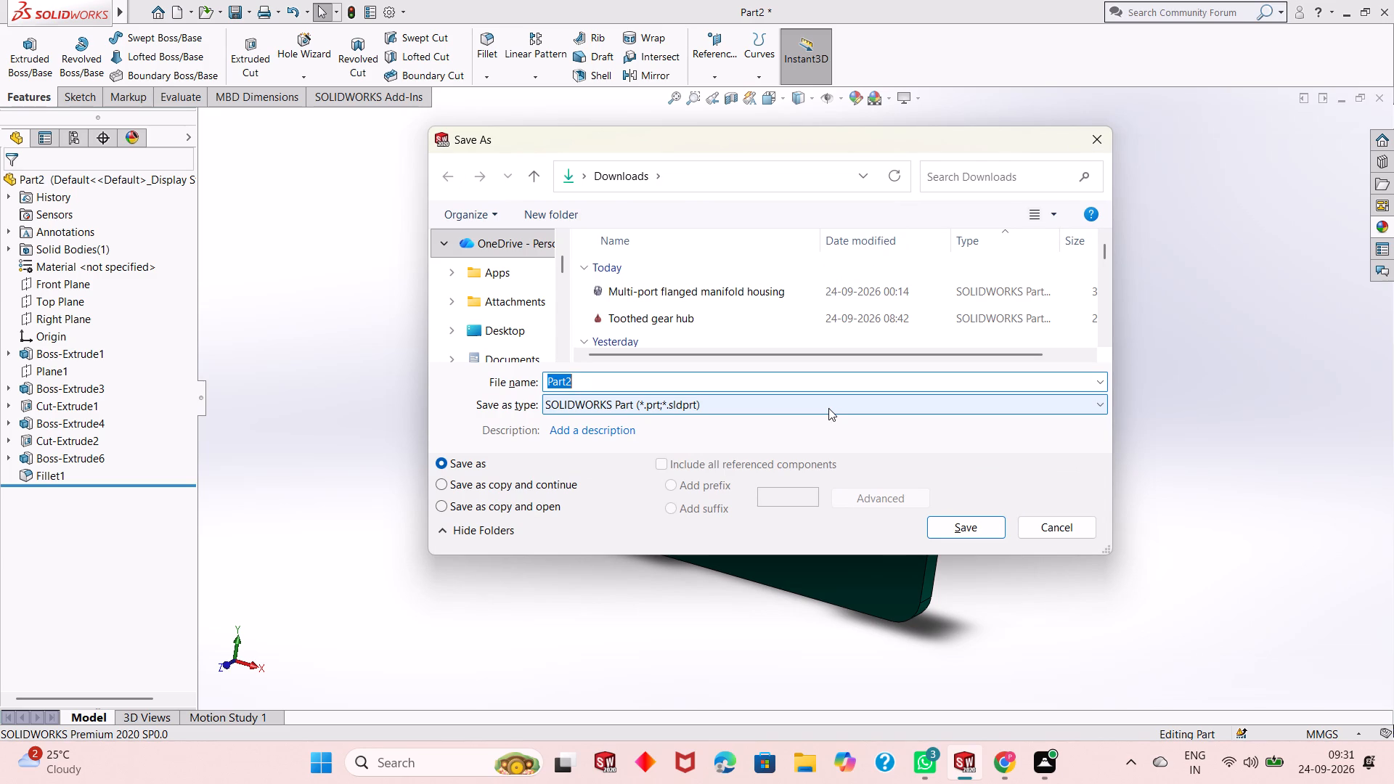
text(Linkage)
key(space)
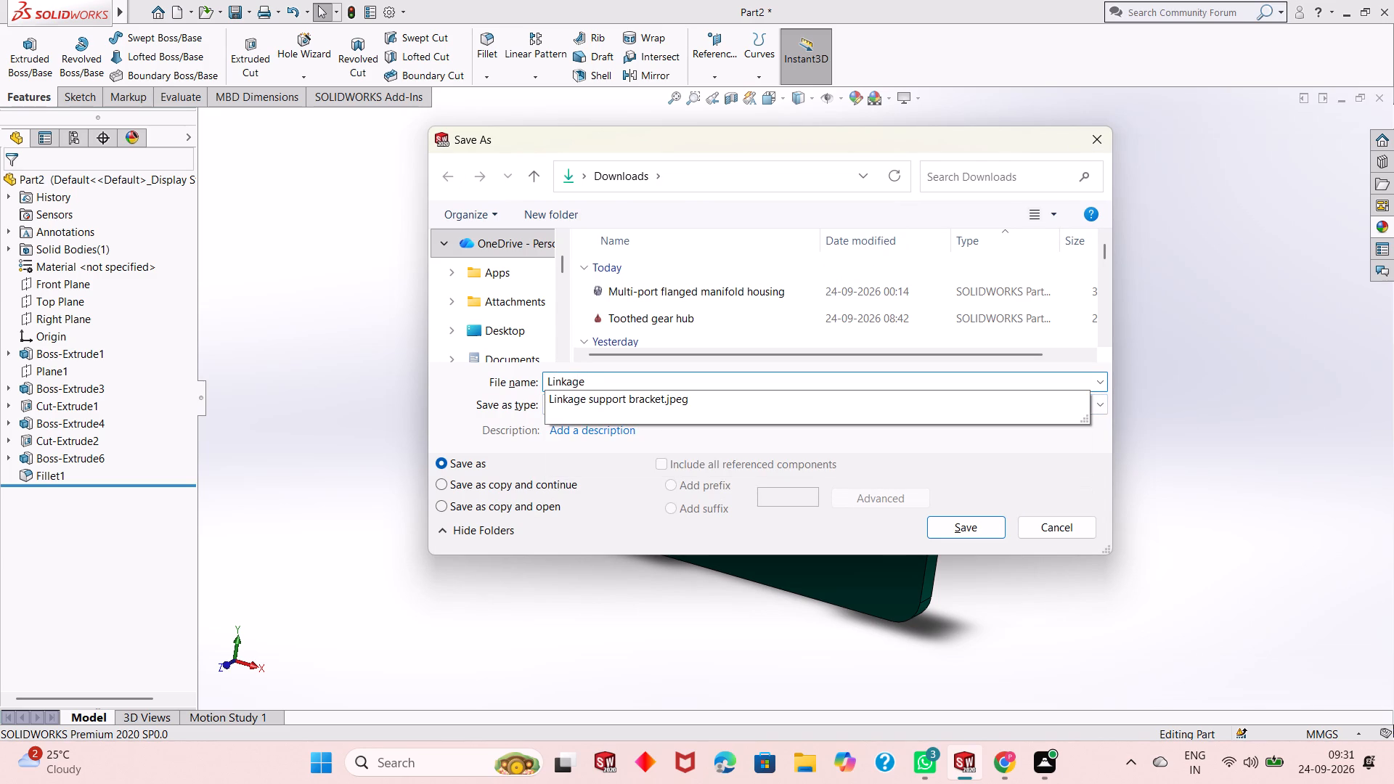
text(support)
key(space)
text(bracket)
key(Return)
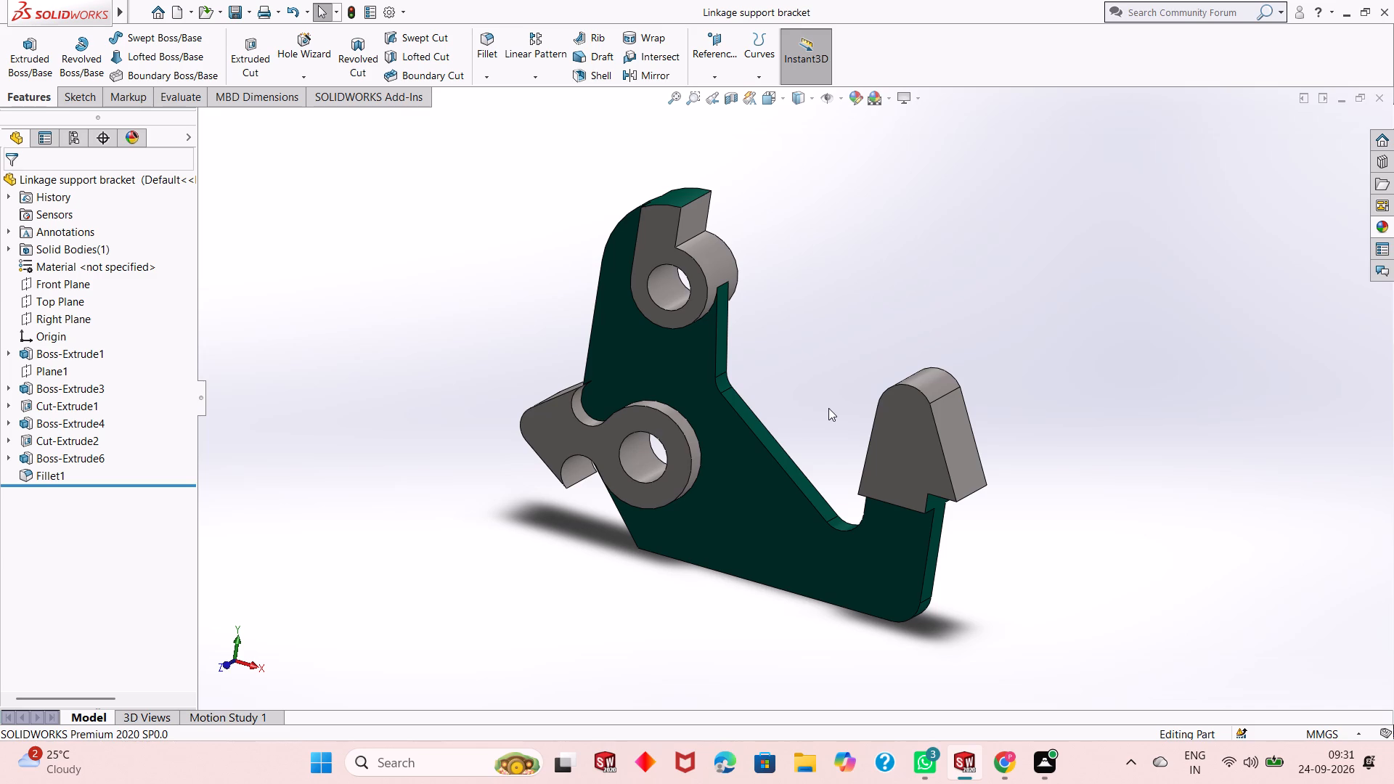
Save the part also as an Adobe Portable Document Format (*.pdf) file named "Linkage support bracket" in Downloads.
click(250, 7)
click(269, 52)
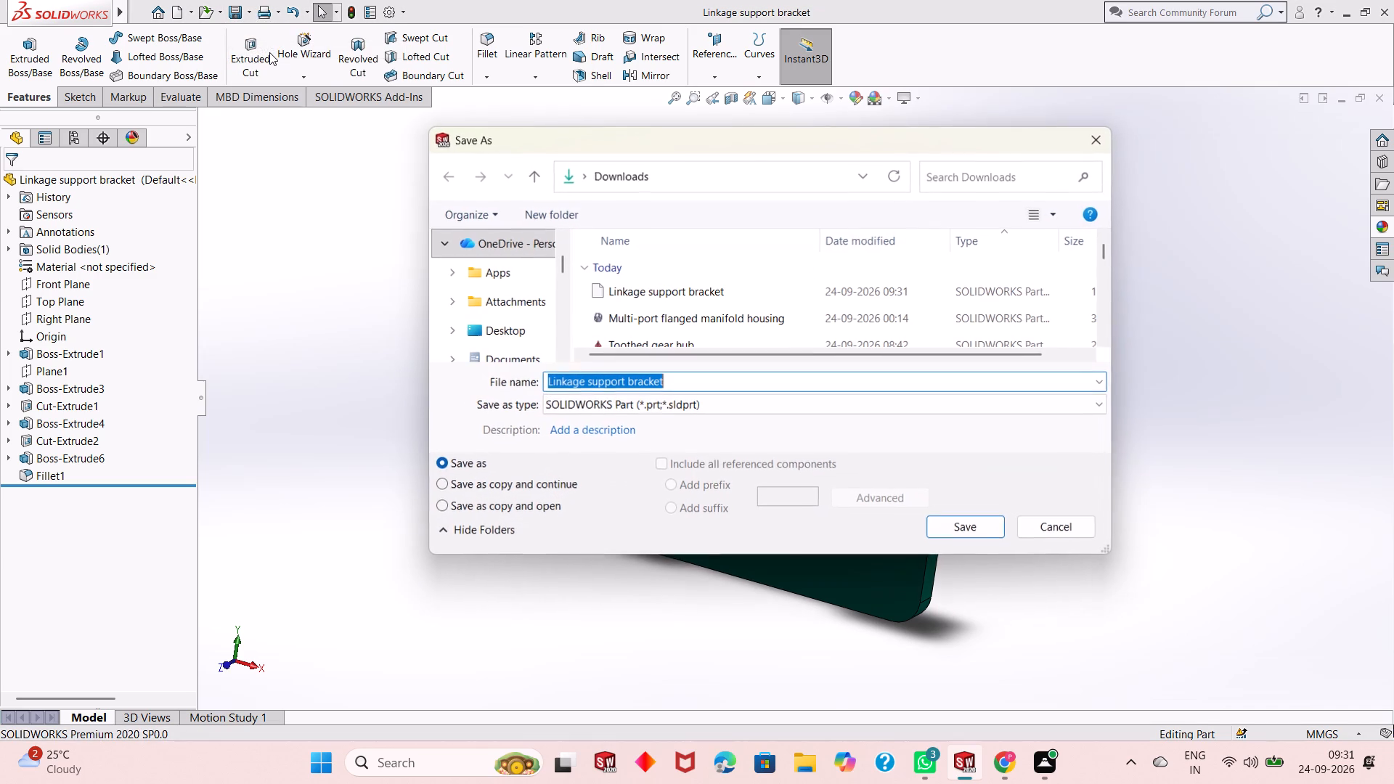
click(736, 404)
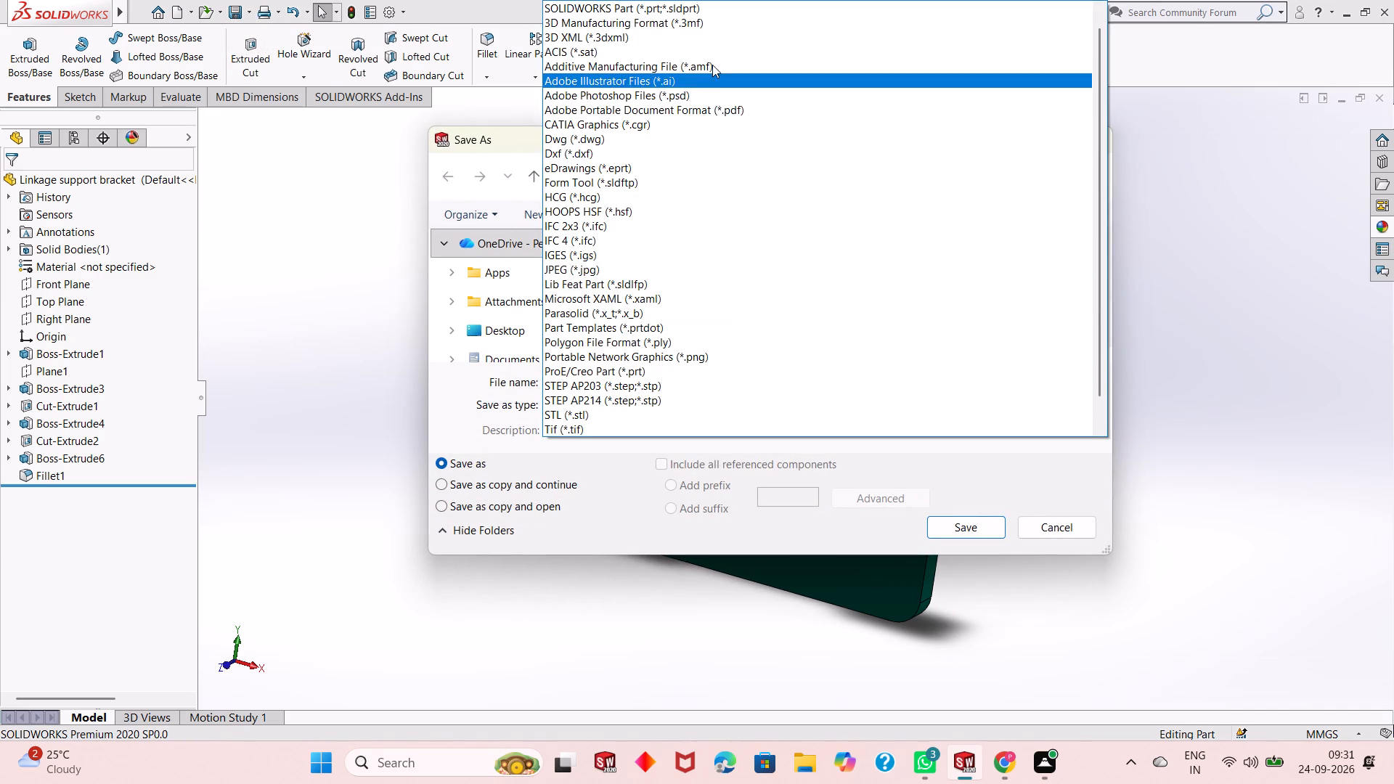
click(712, 105)
click(969, 564)
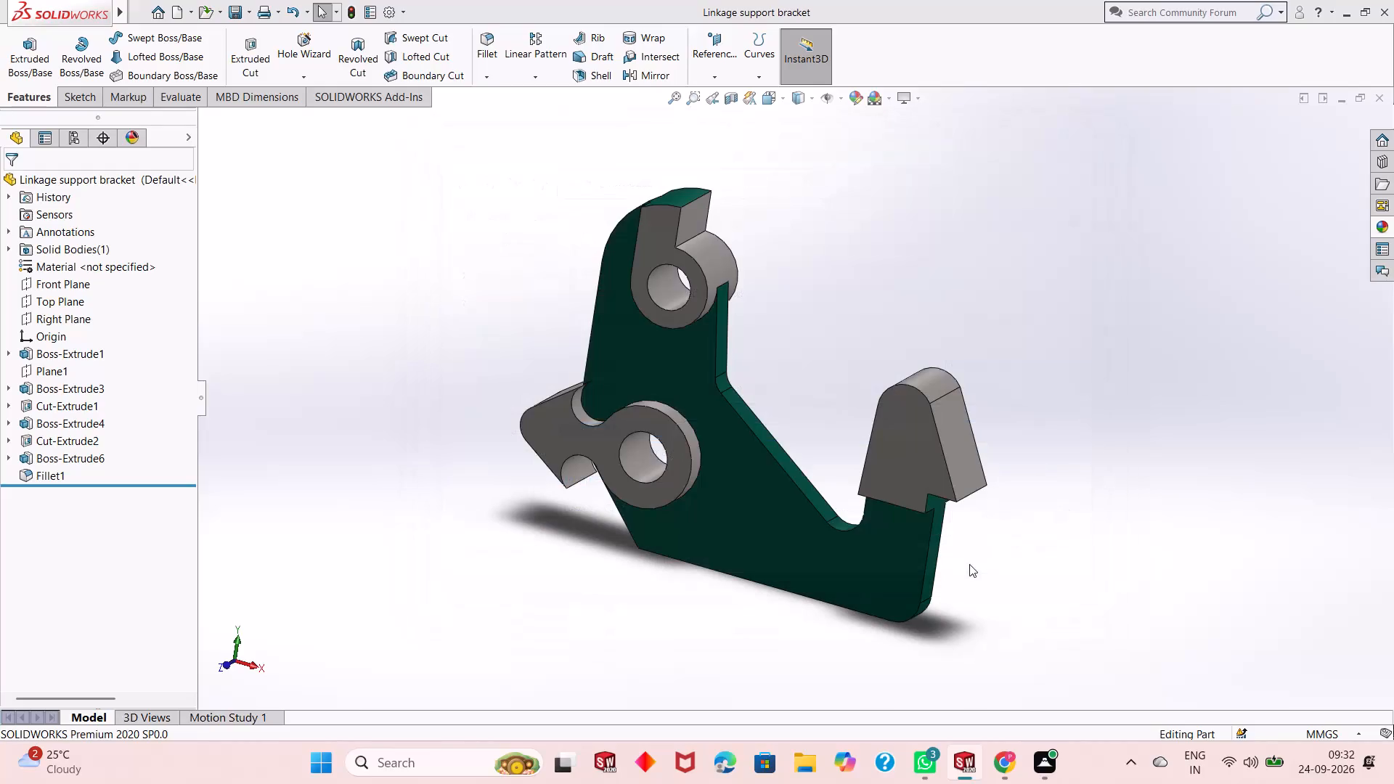